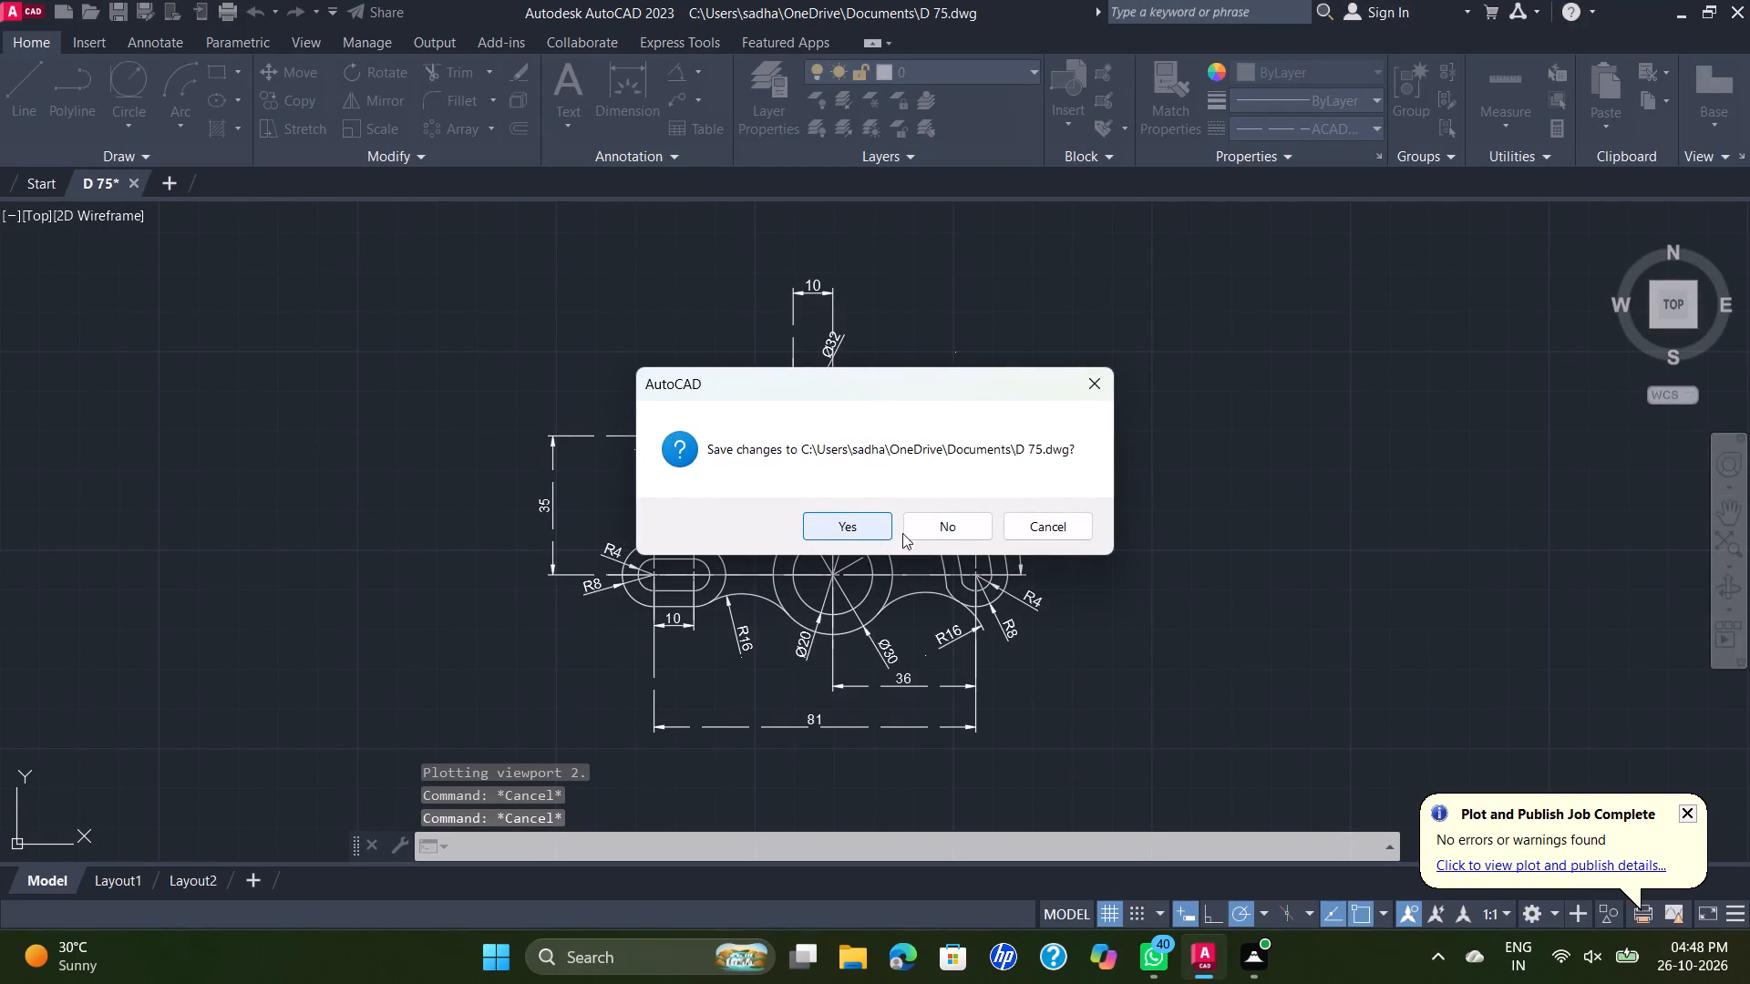
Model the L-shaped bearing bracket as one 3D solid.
Close drawing D 75 without saving its changes.
click(926, 534)
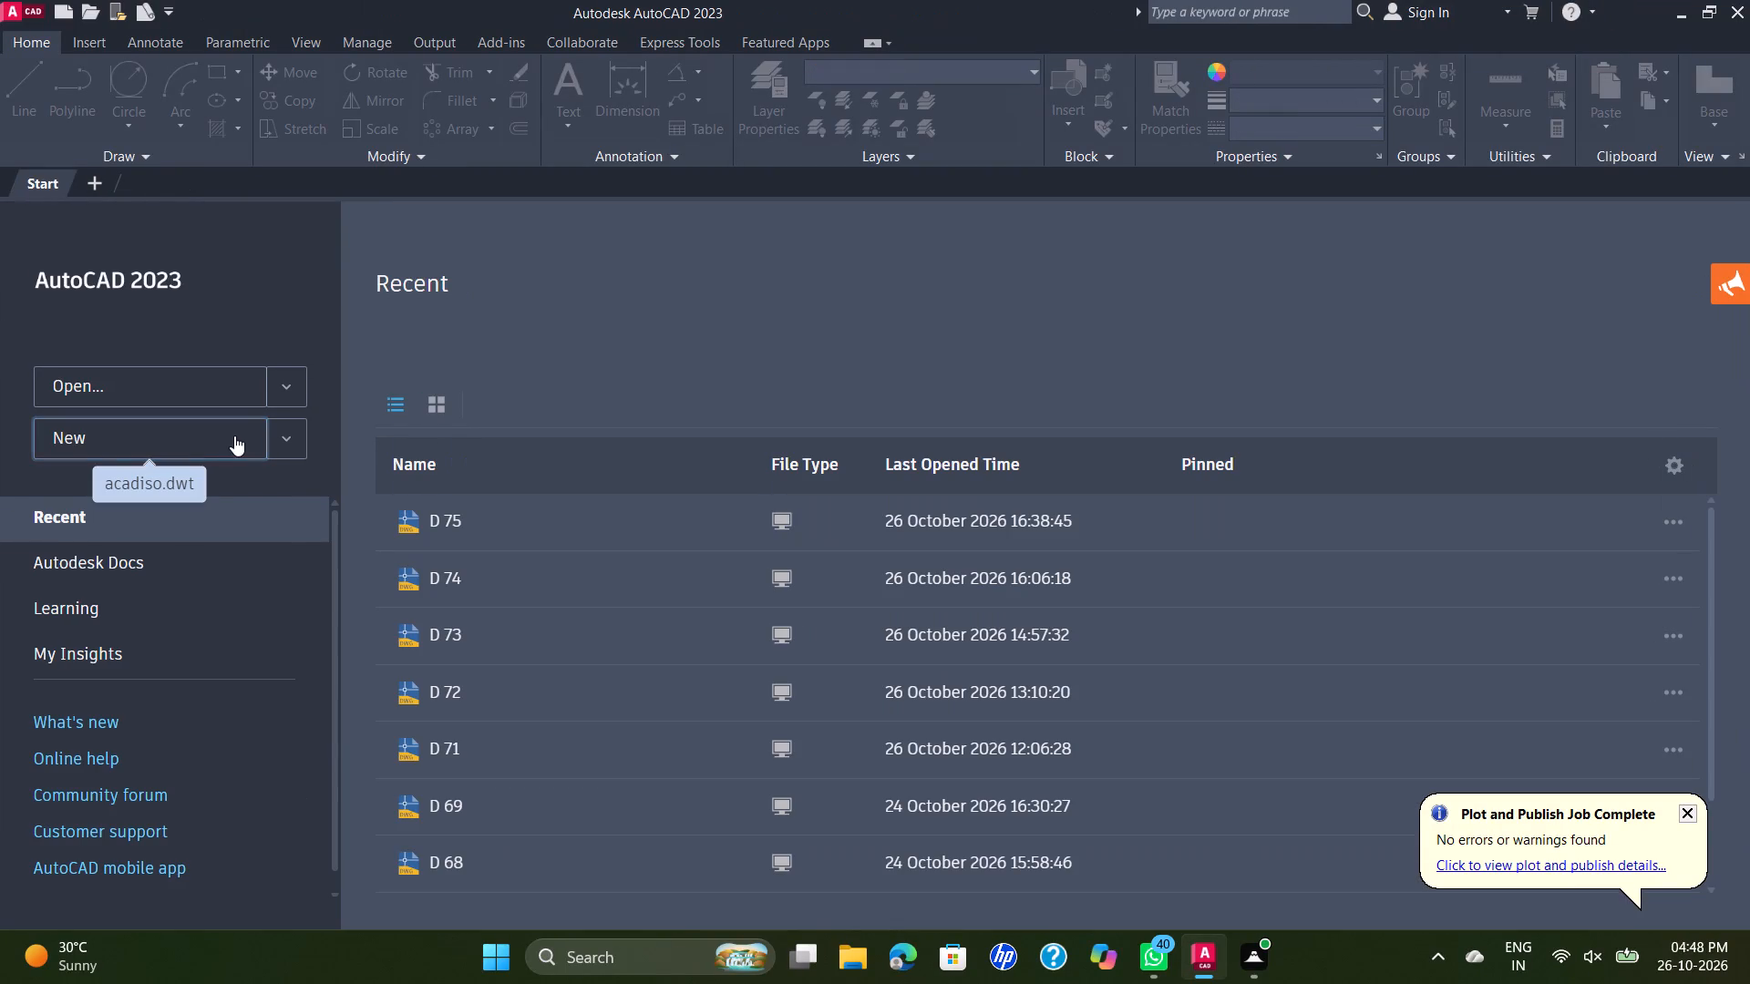
Create a new drawing from the acadiso.dwt template.
click(234, 436)
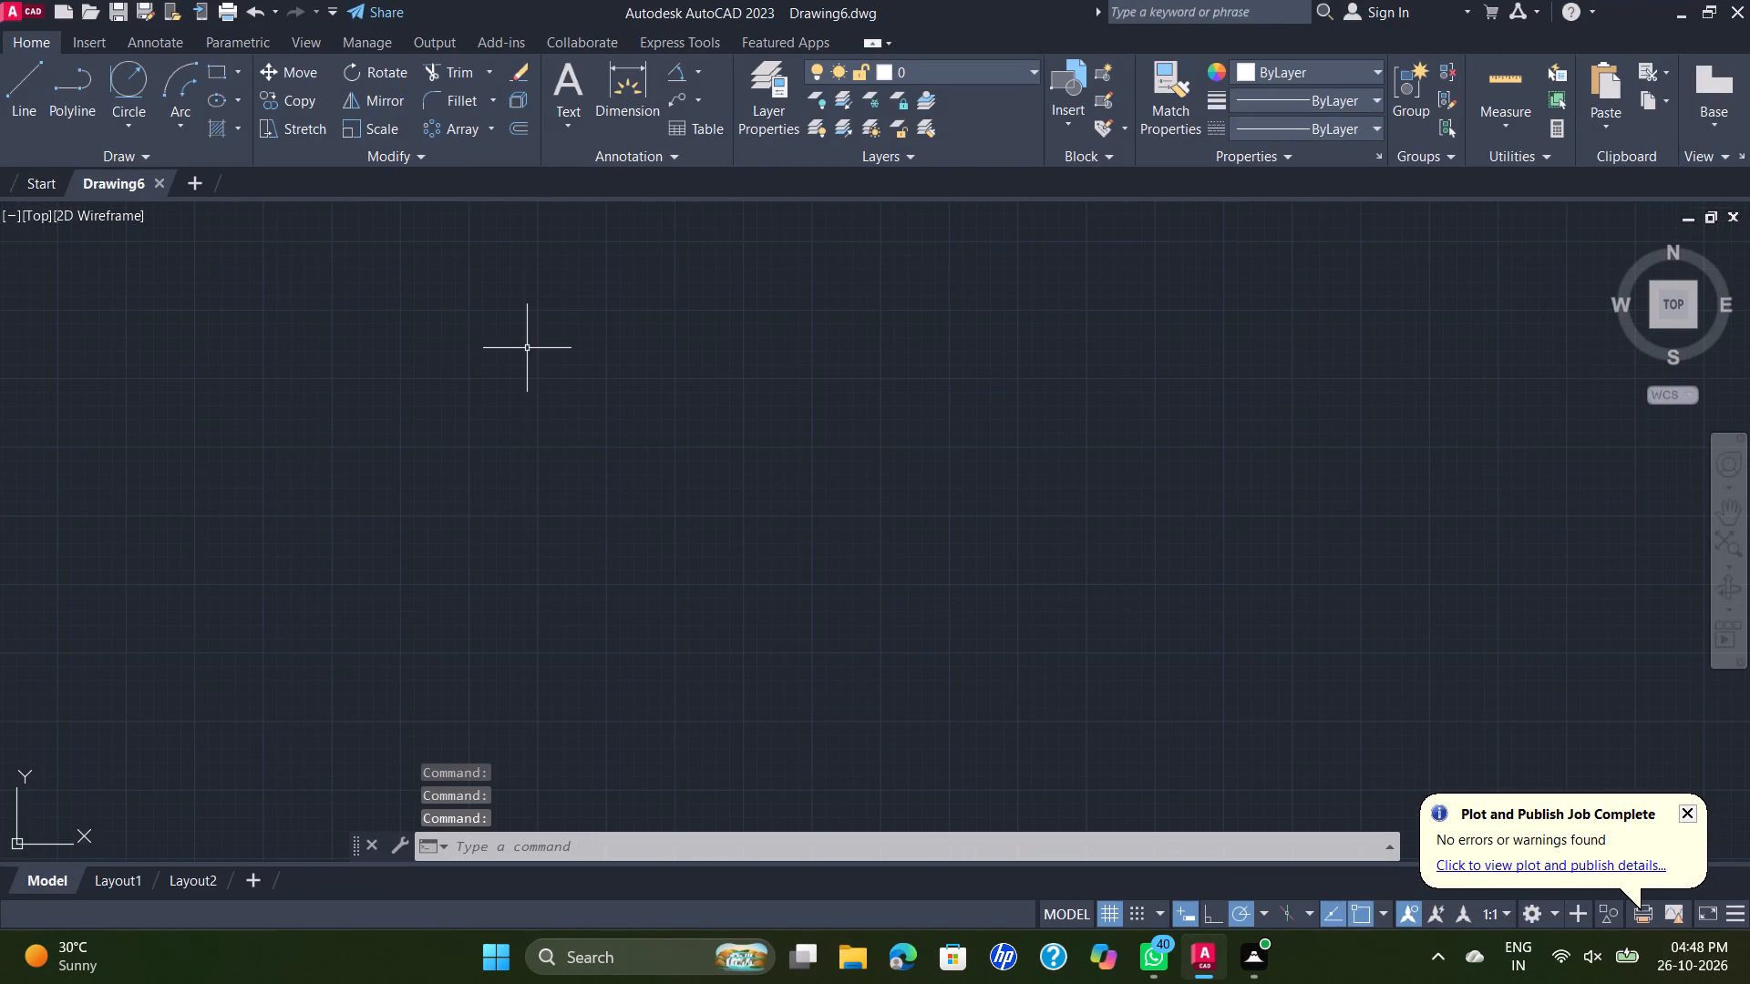
Configure the drawing units with a length precision of two decimal places (0.00).
text(UN)
key(Return)
click(842, 366)
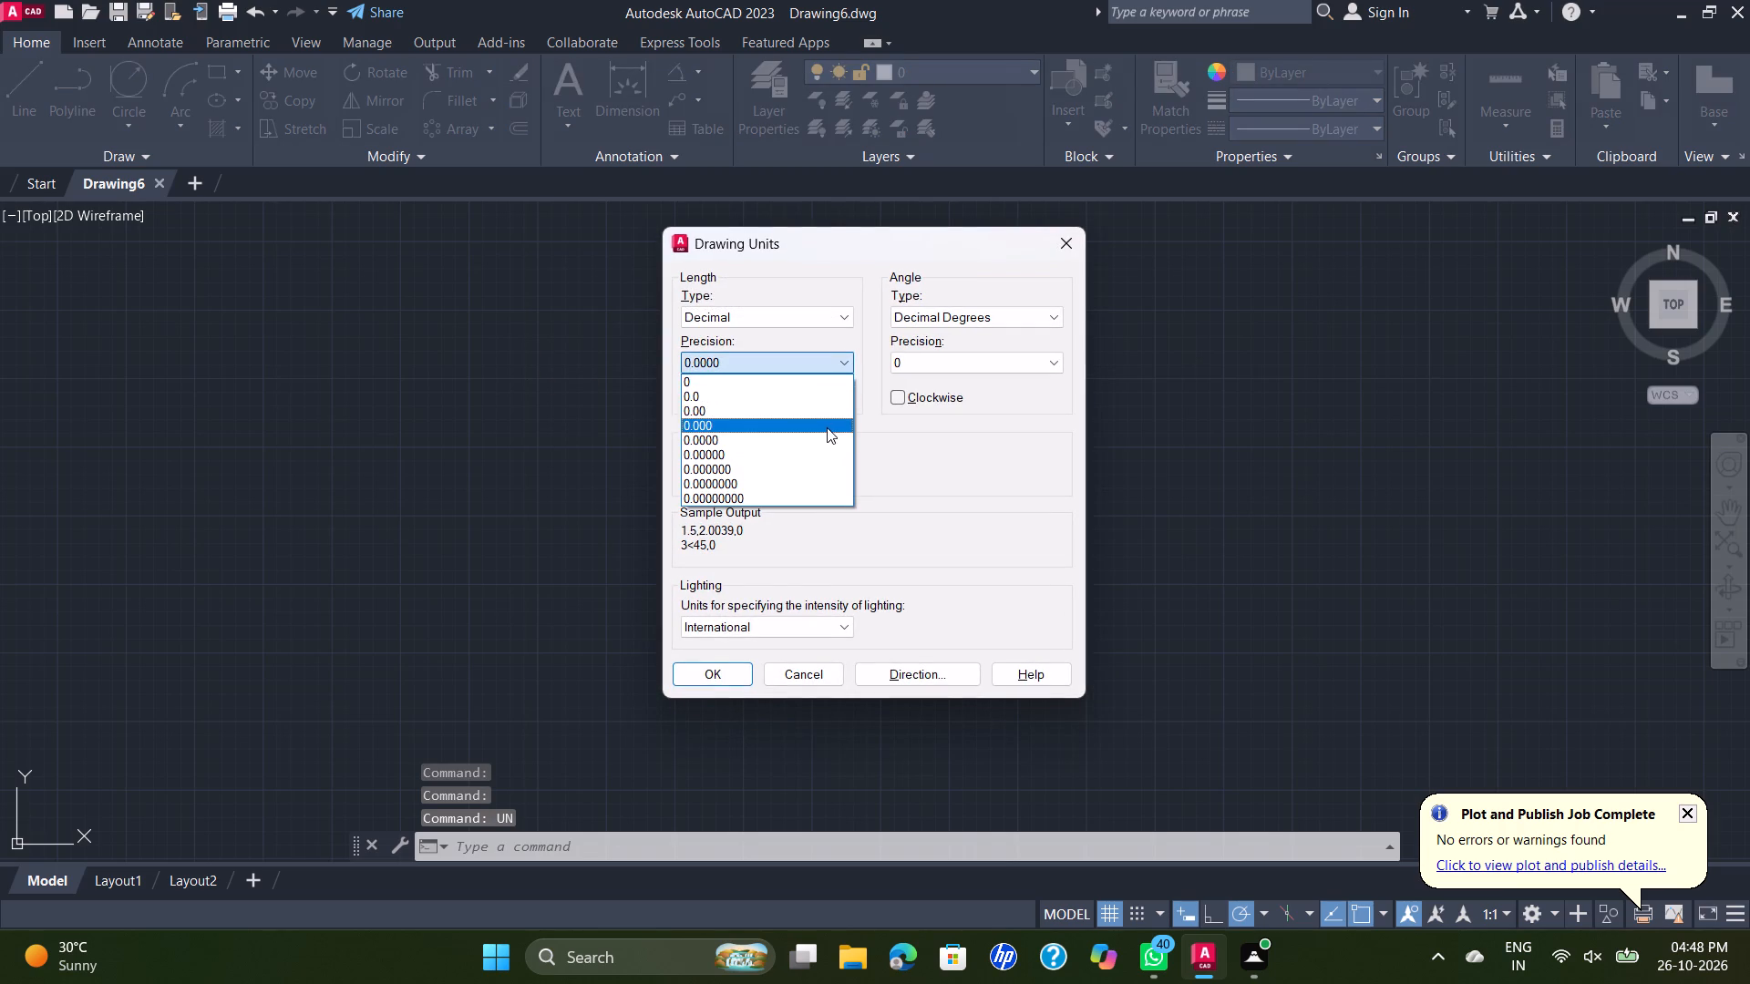
click(815, 416)
click(742, 678)
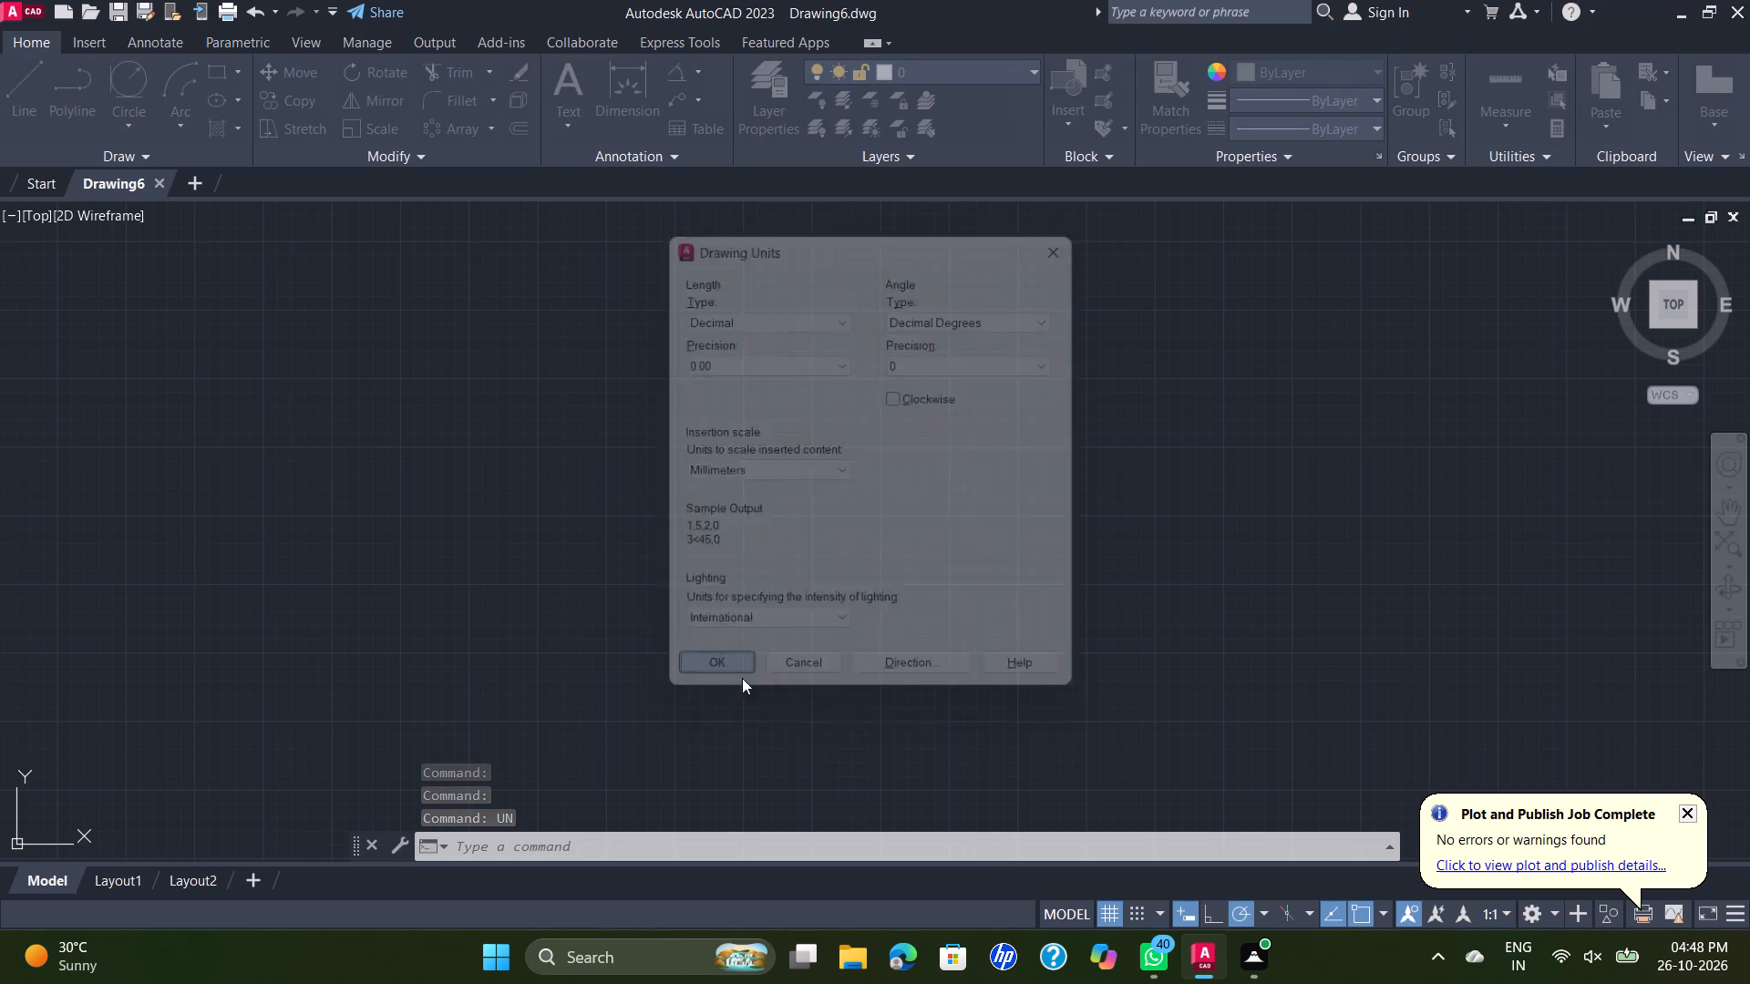
Set the model space limits from lower corner 0,0 to upper corner 100,100.
key(l)
text(IM)
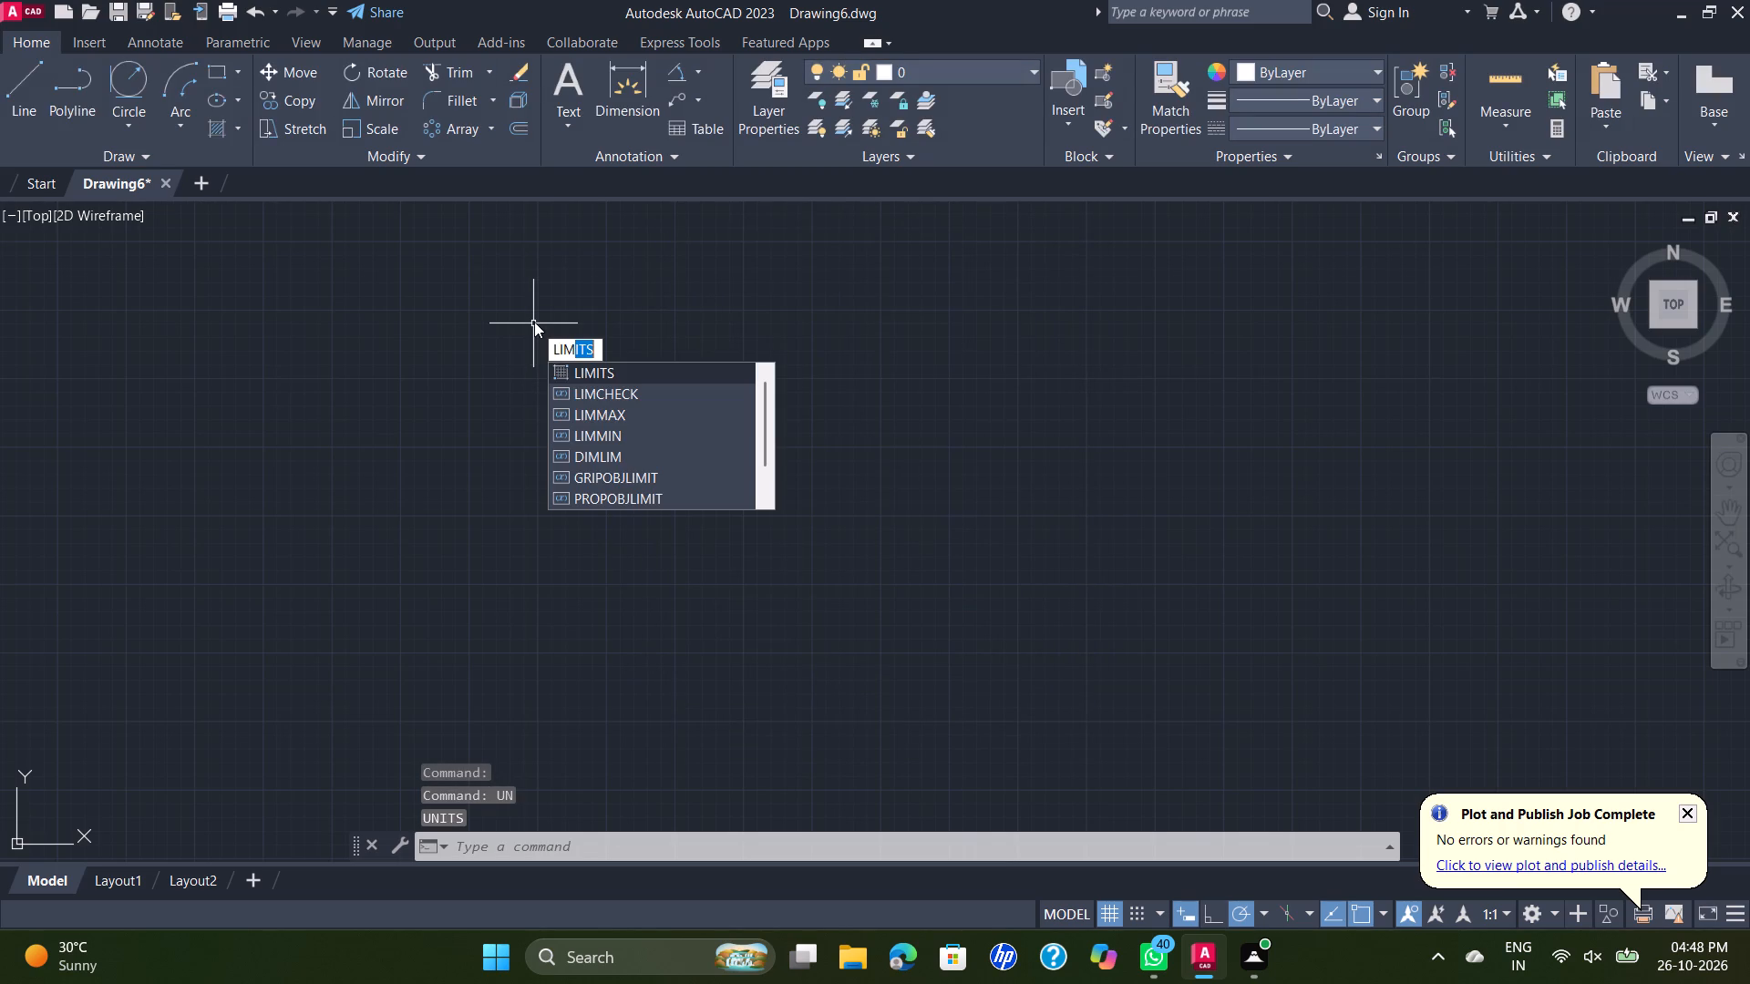
key(Return)
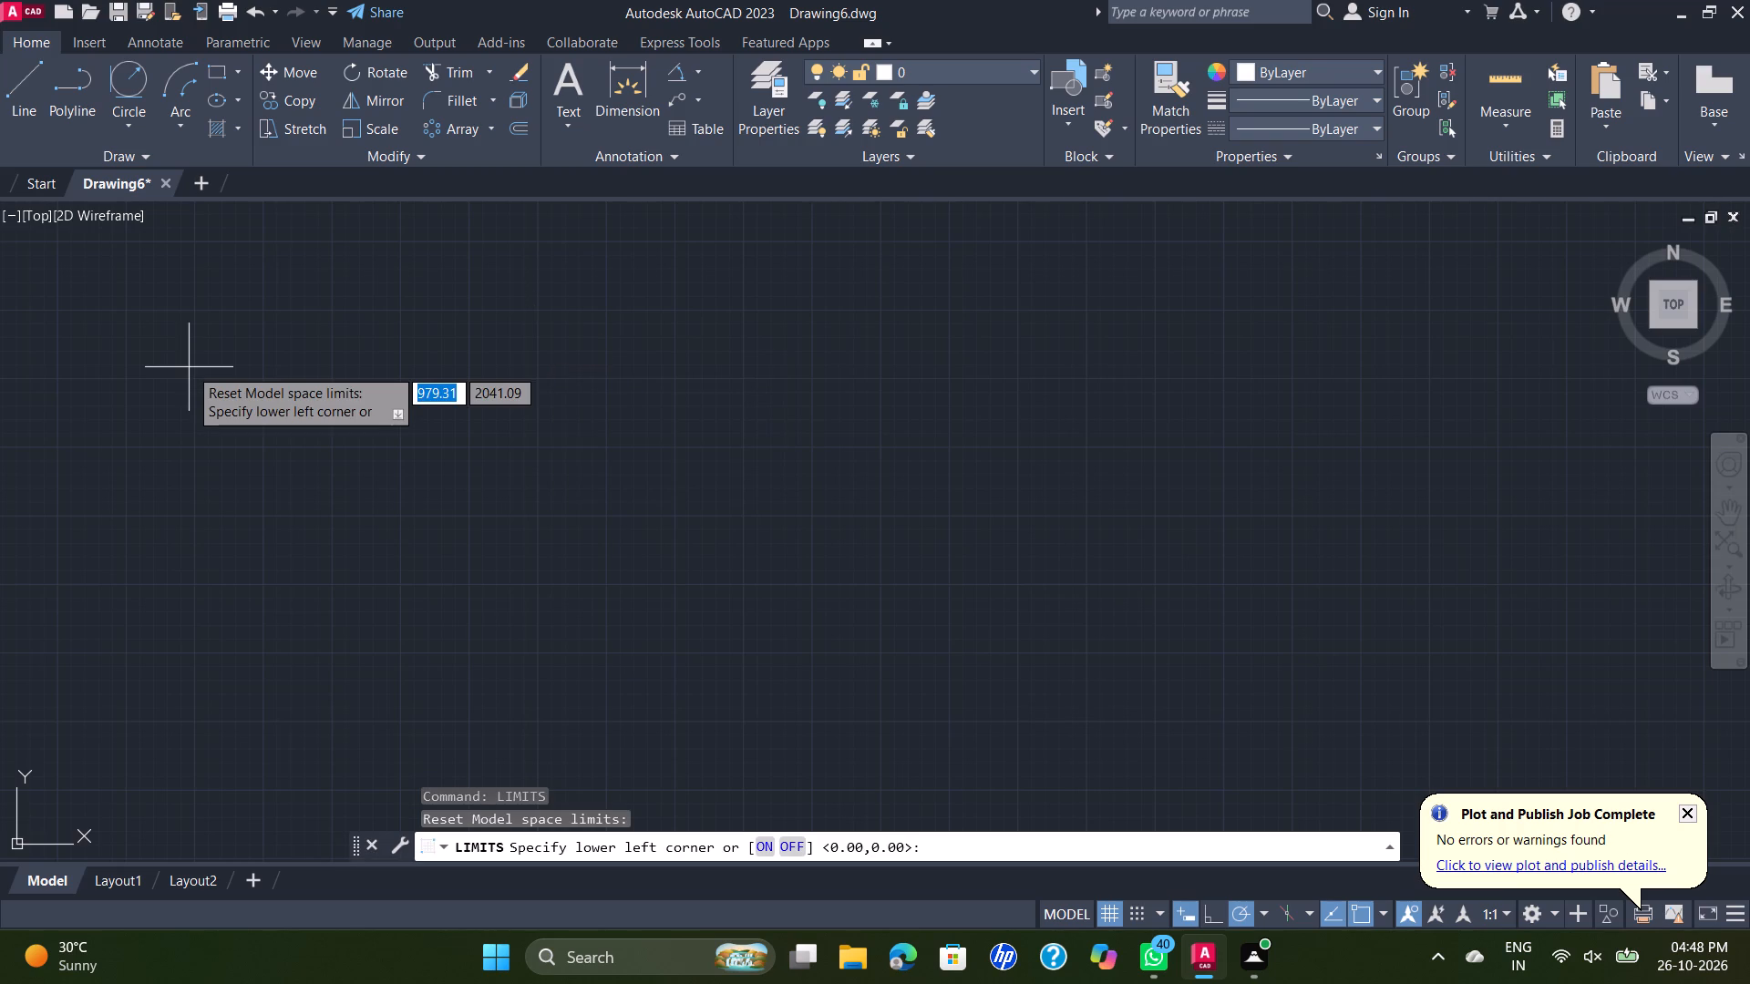
key(0)
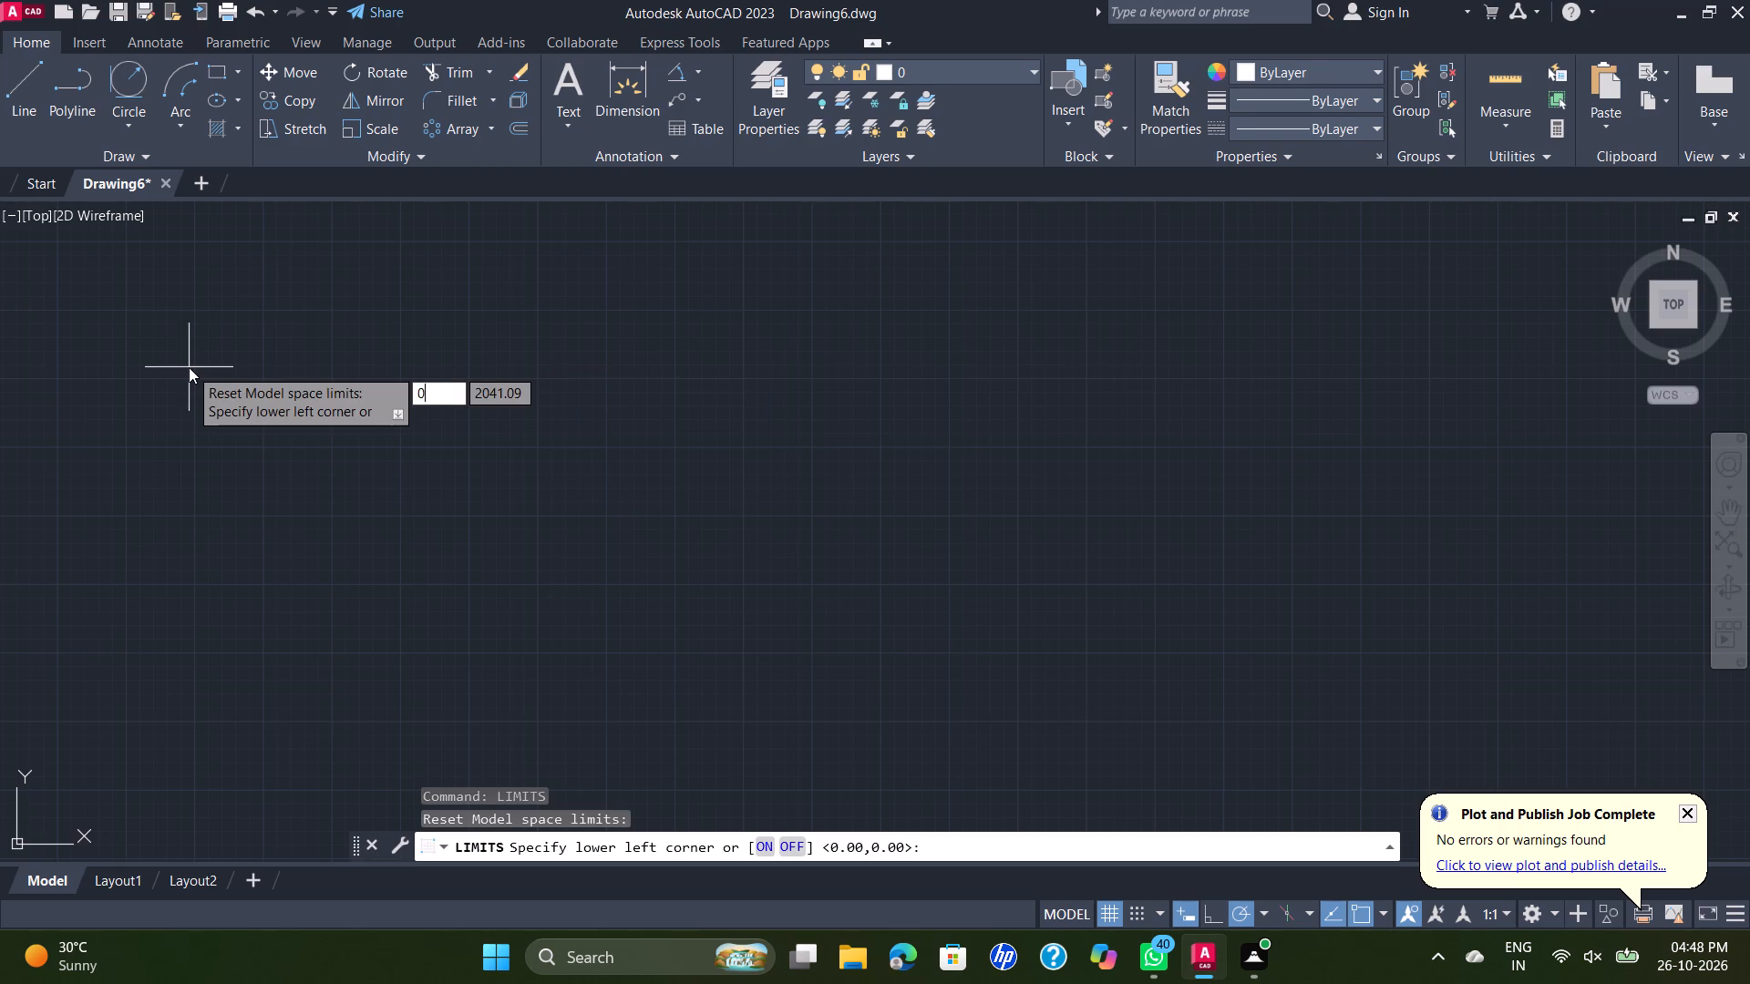
text(,0)
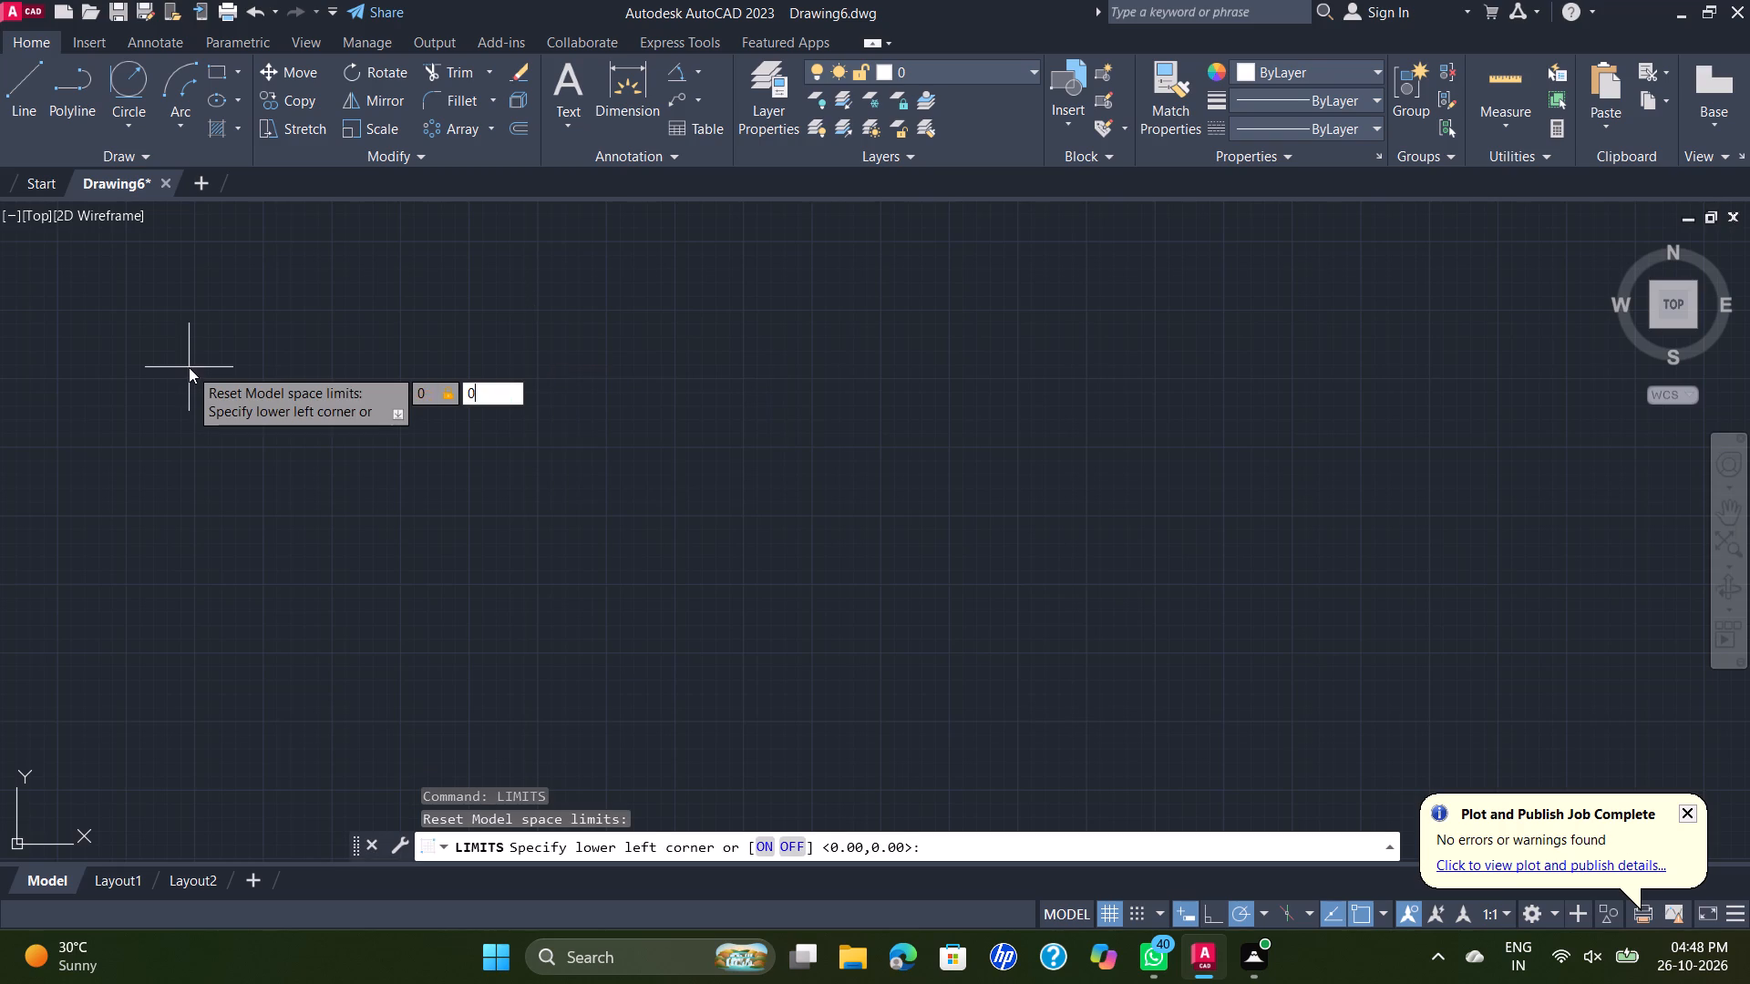
key(Return)
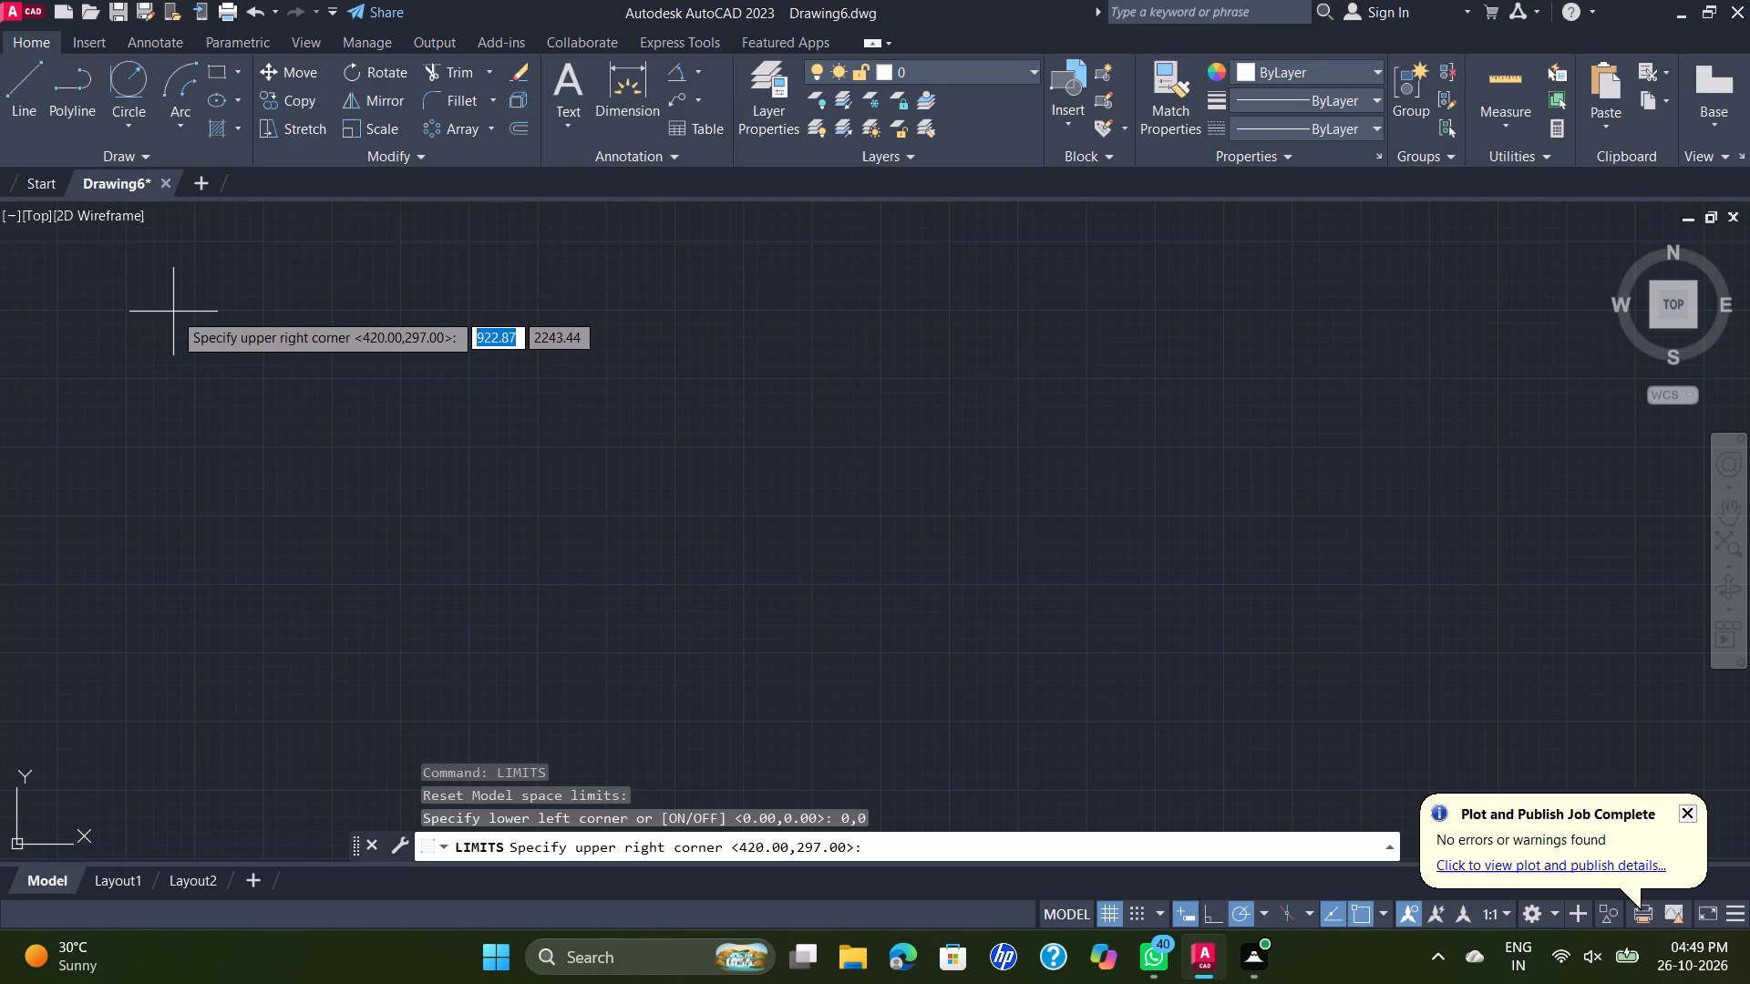
text(100)
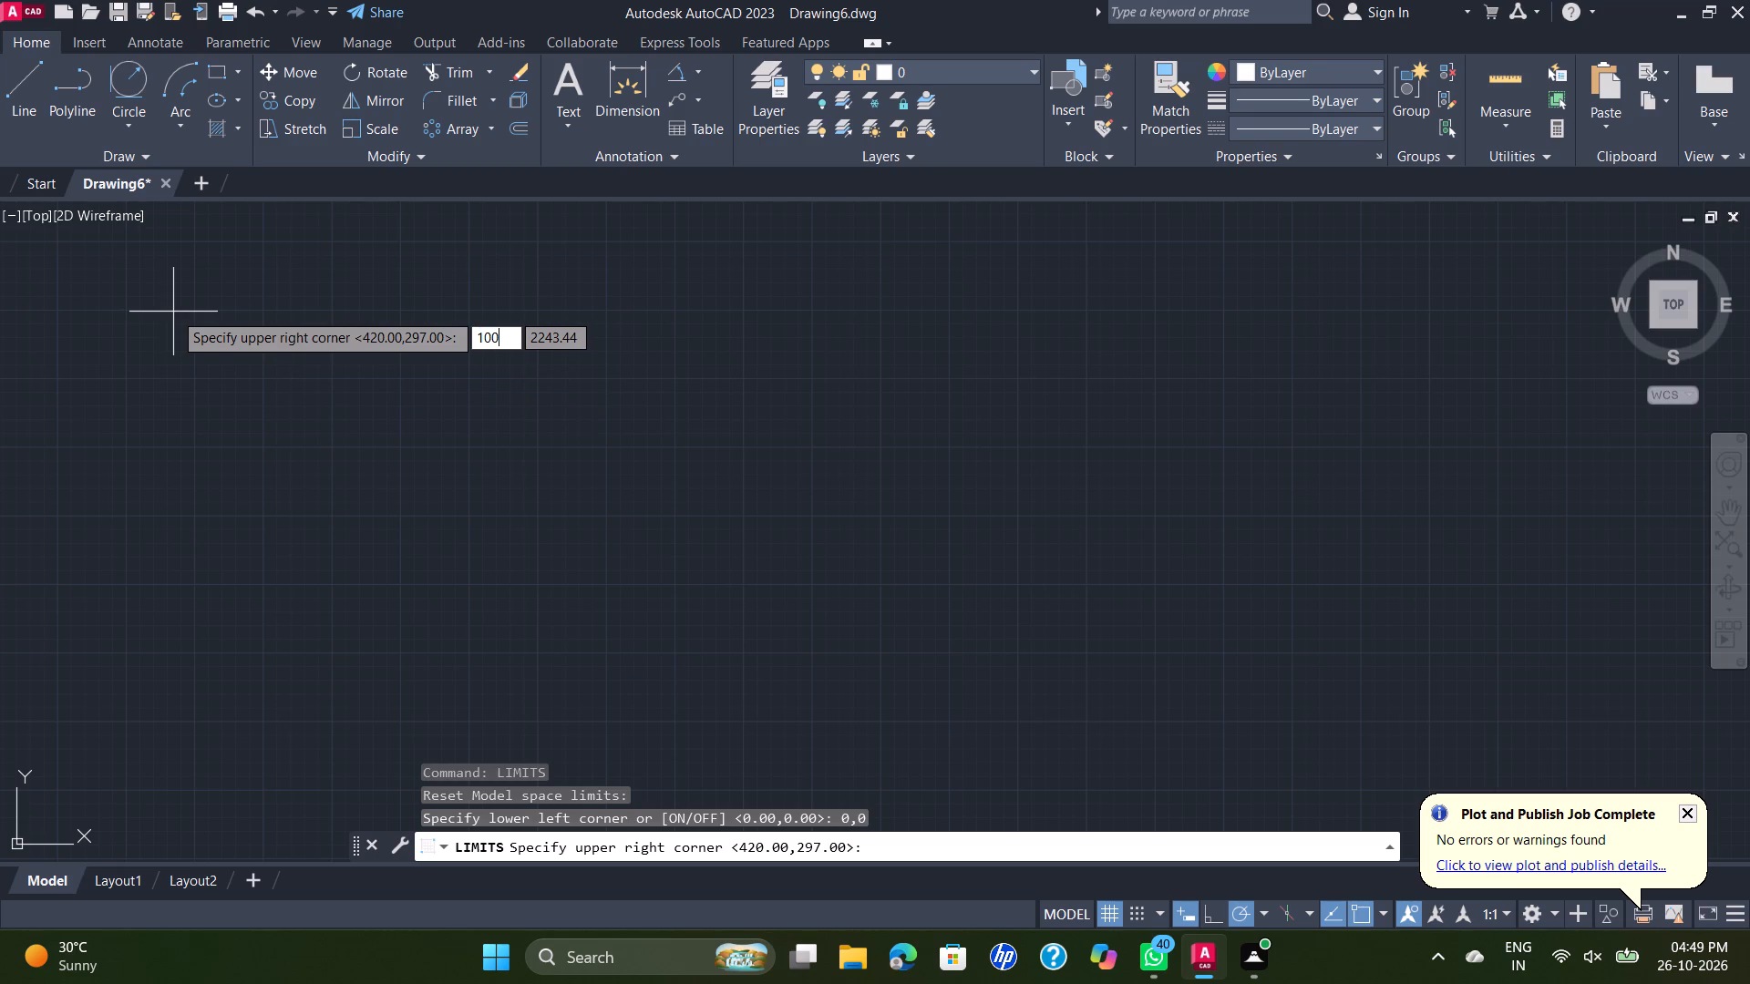
key(comma)
text(100)
key(Return)
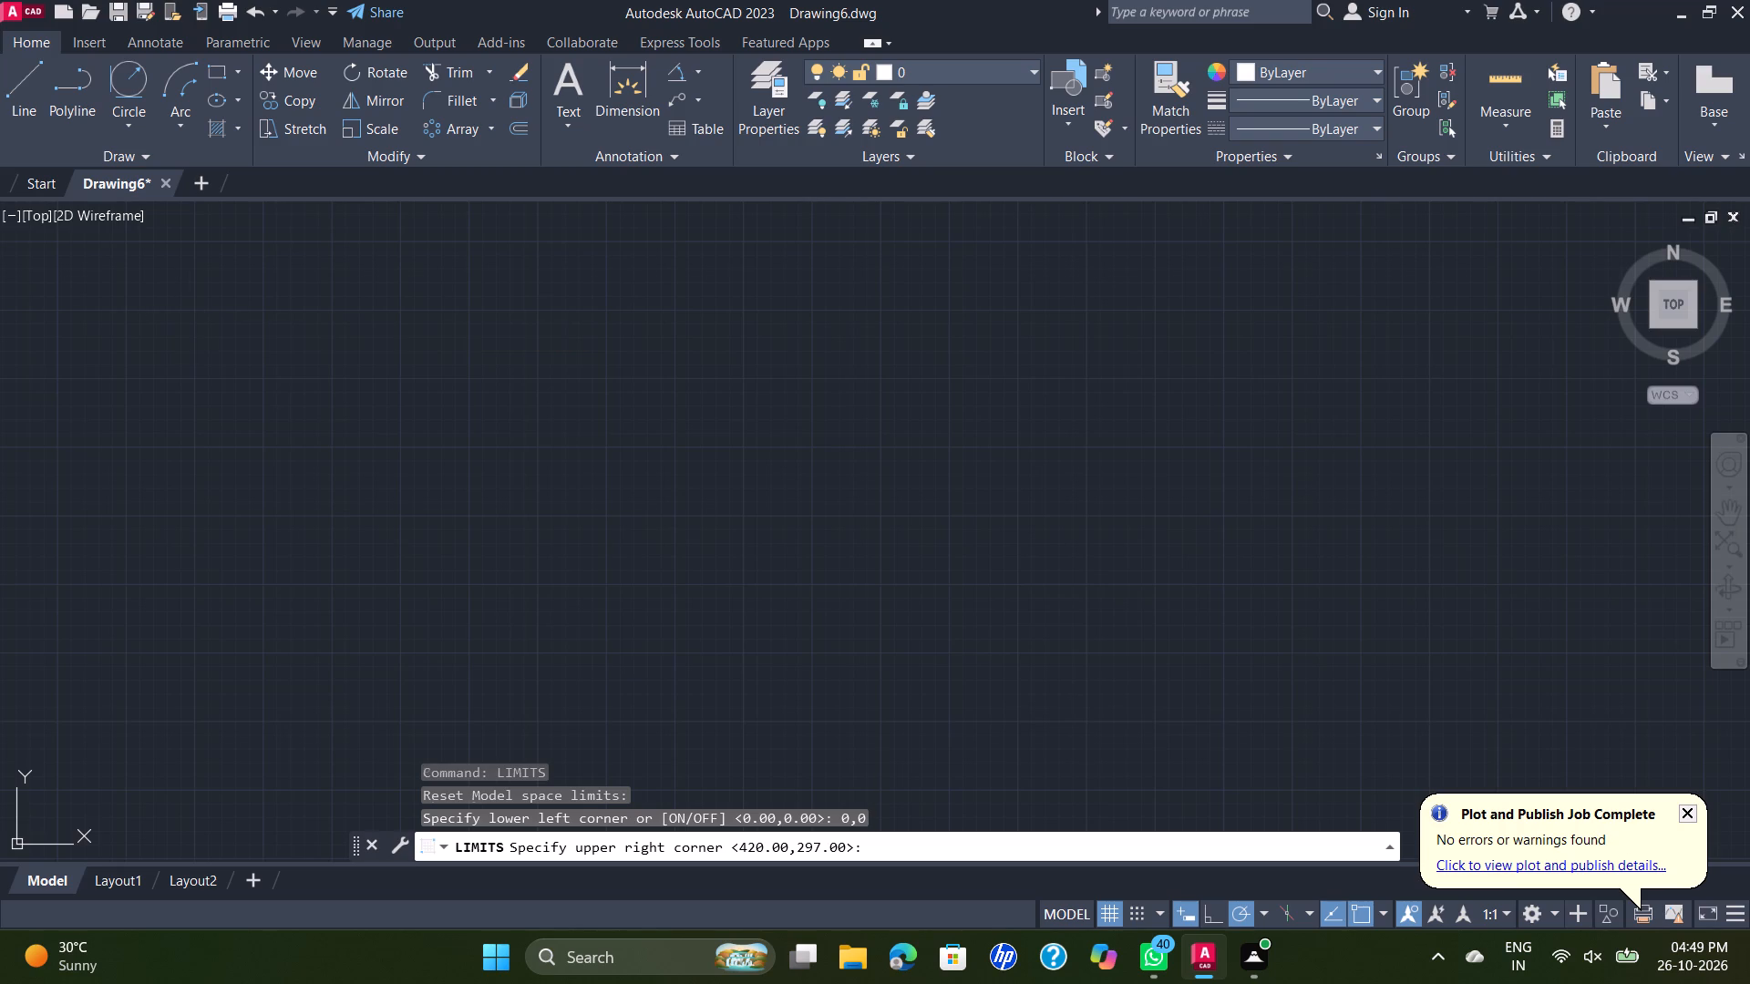
Switch the workspace to 3D Modeling.
click(1532, 916)
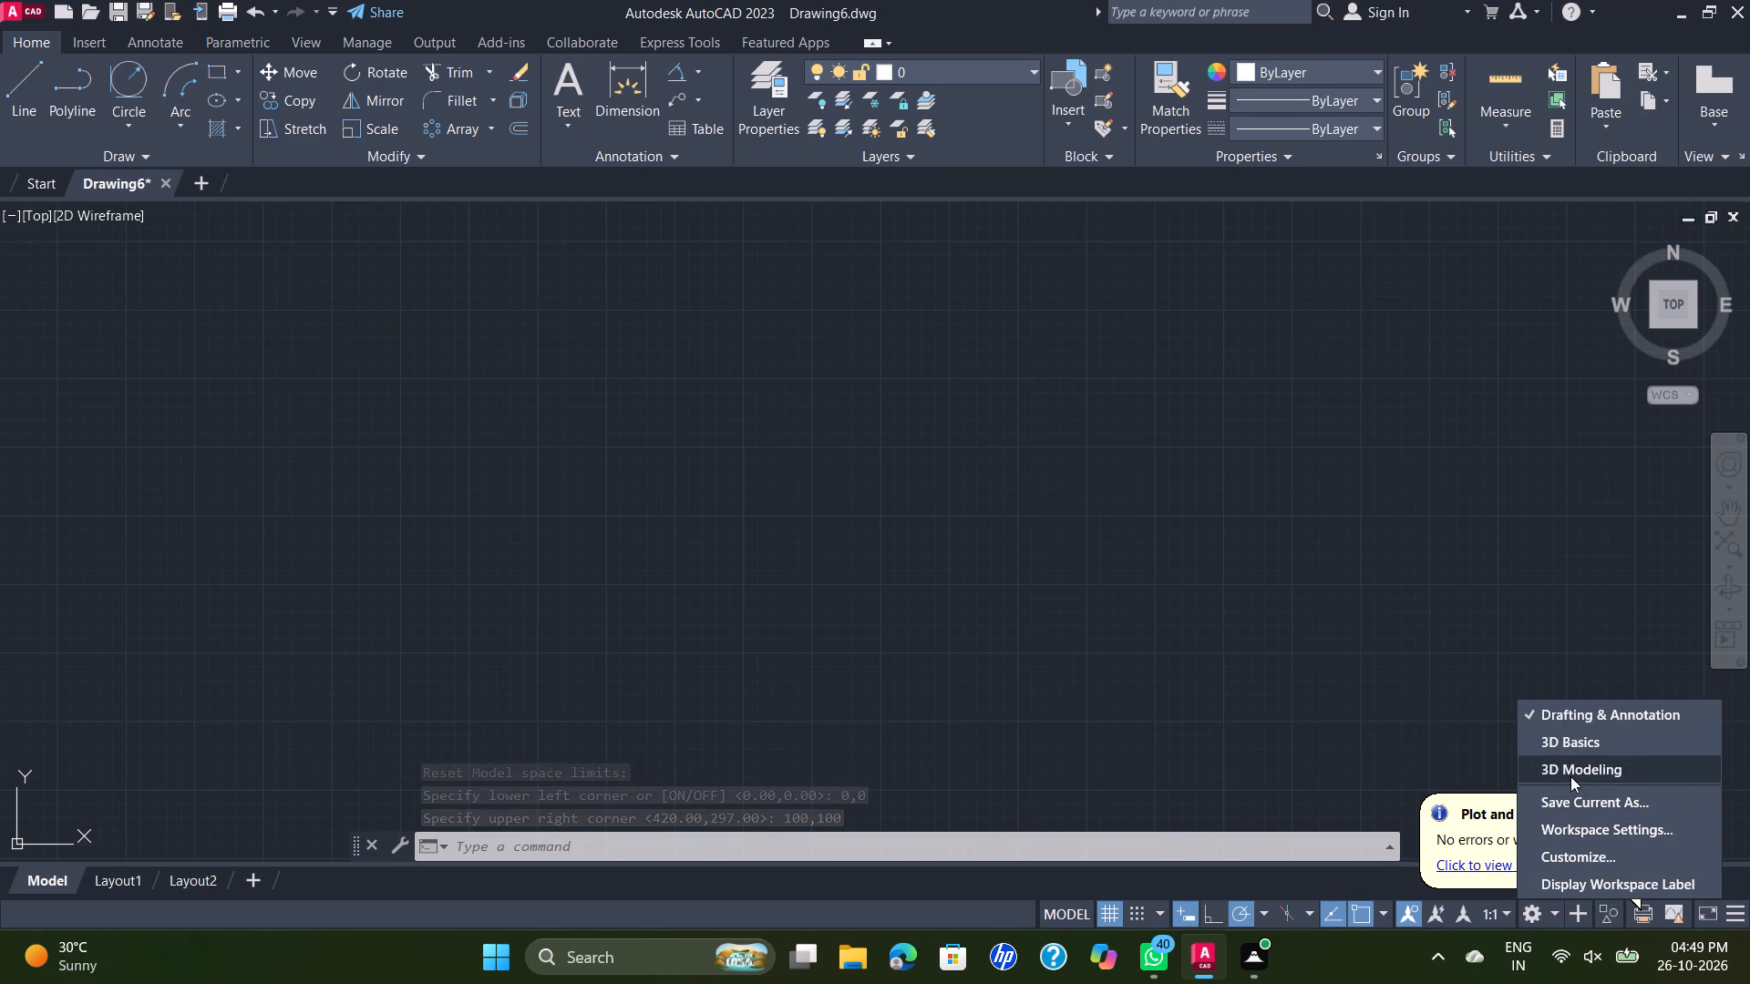
click(1570, 776)
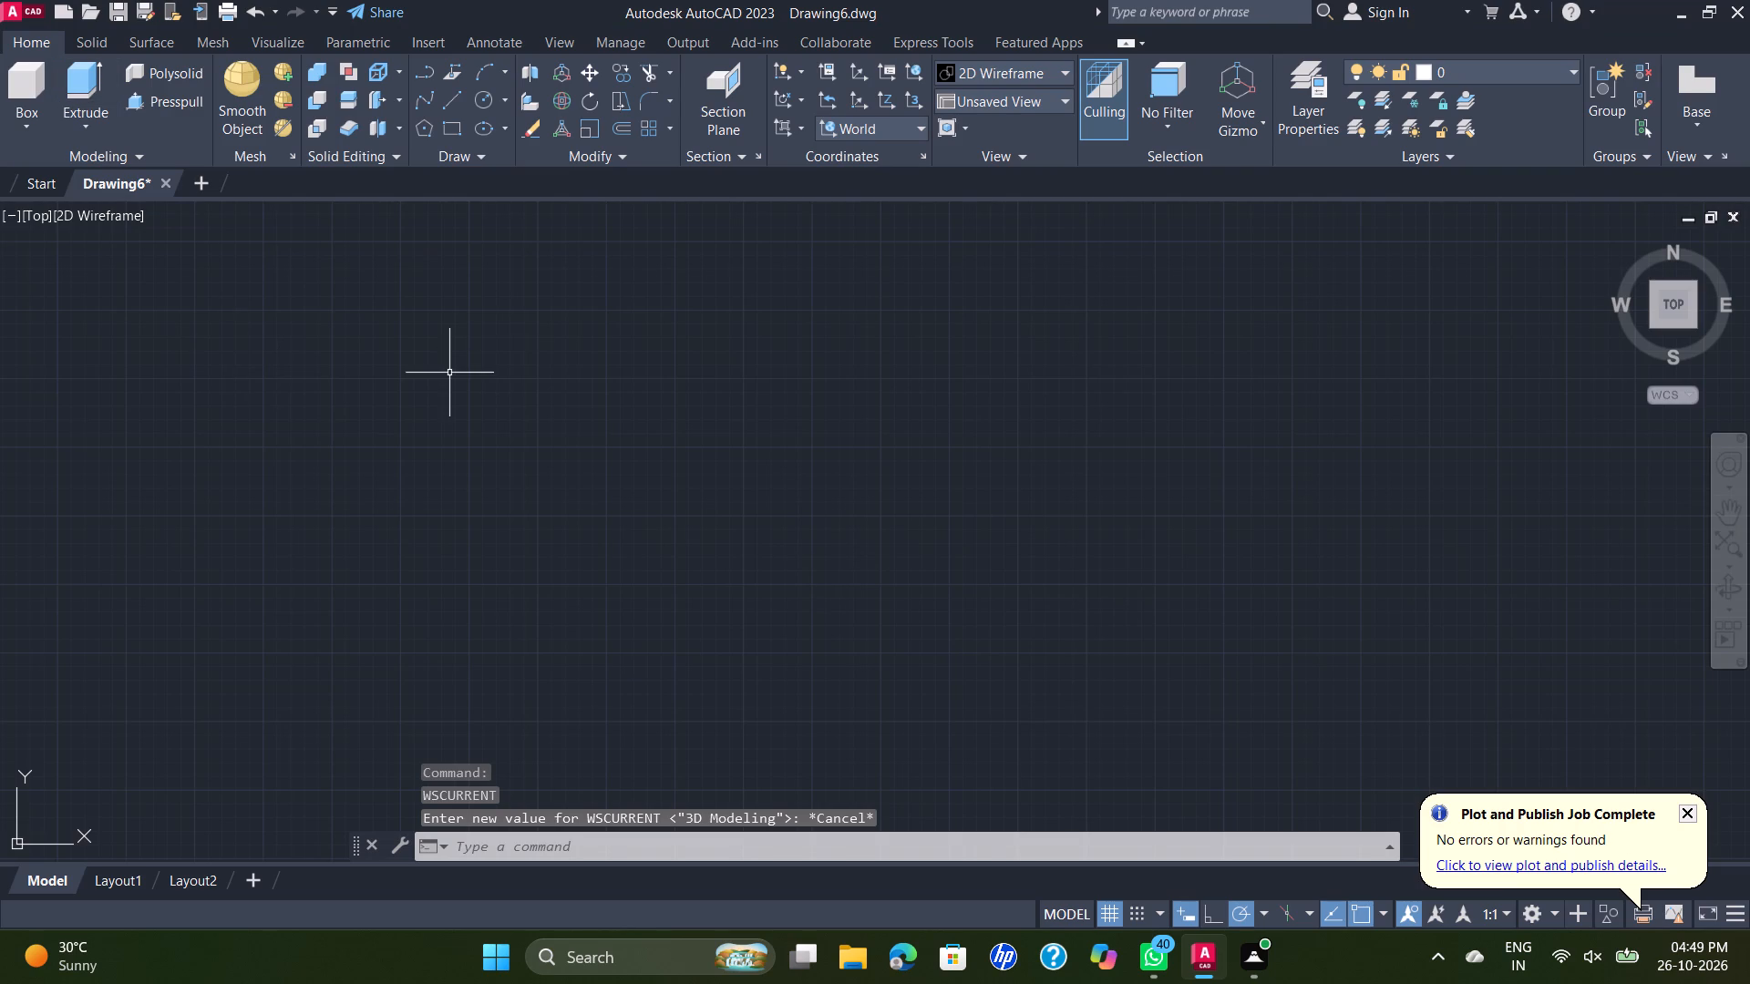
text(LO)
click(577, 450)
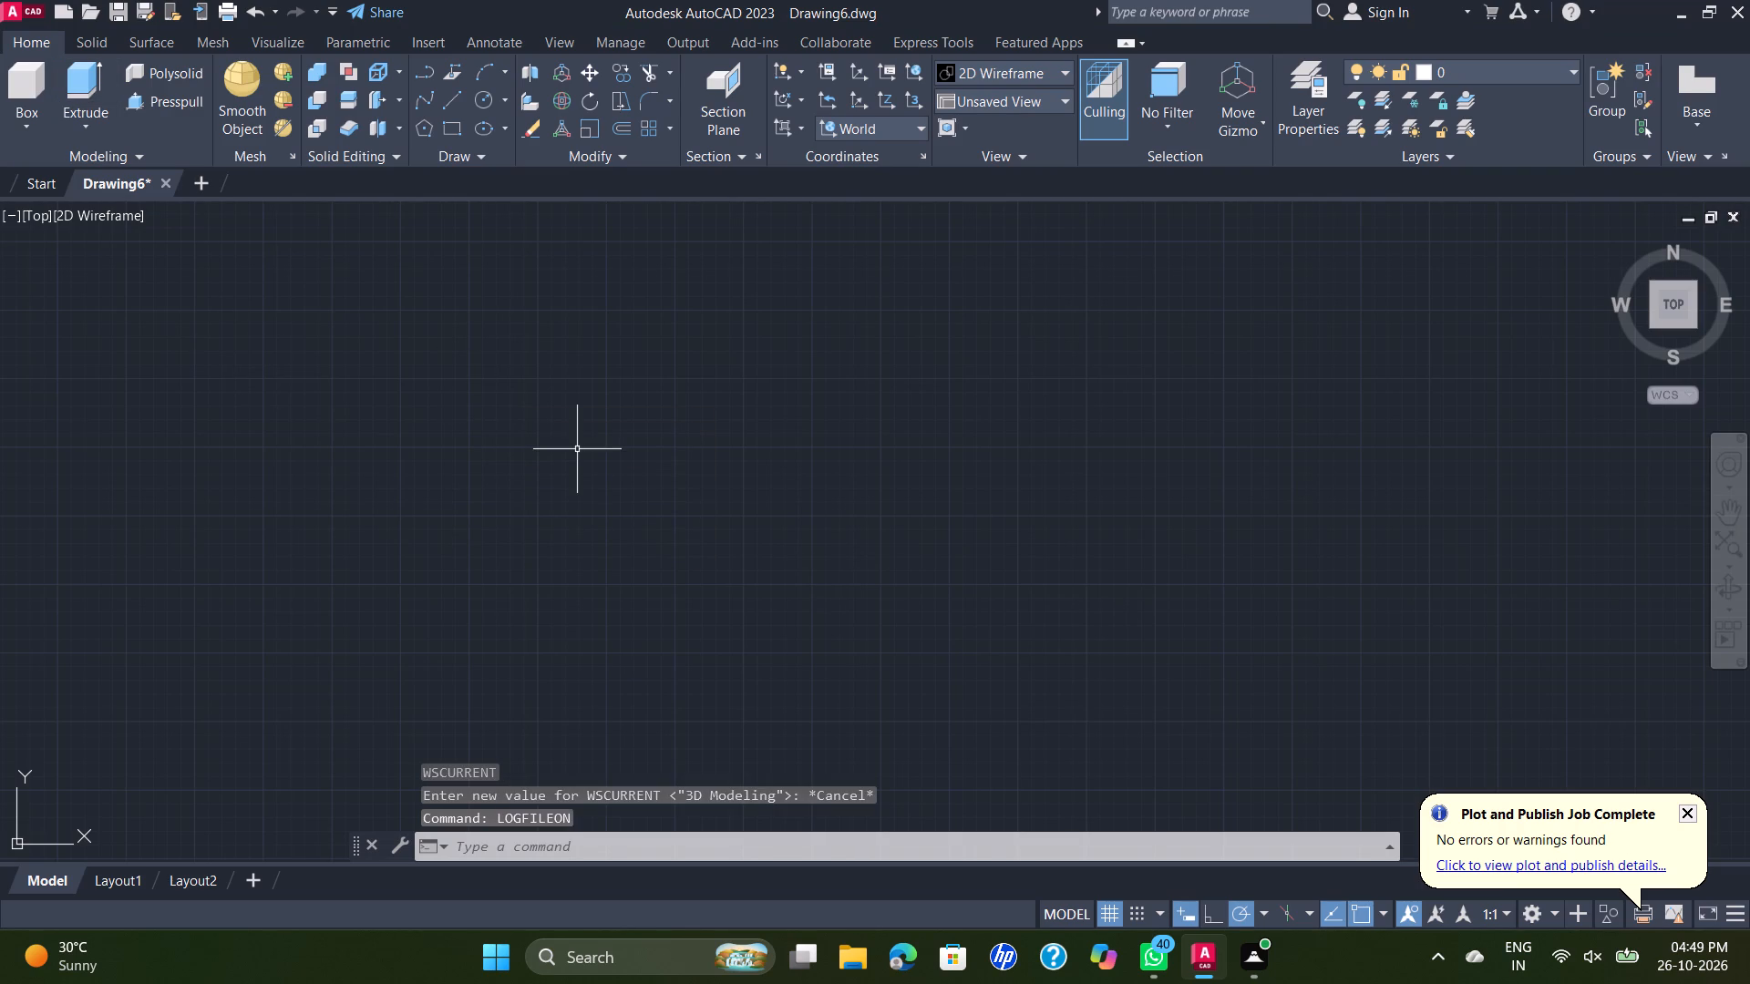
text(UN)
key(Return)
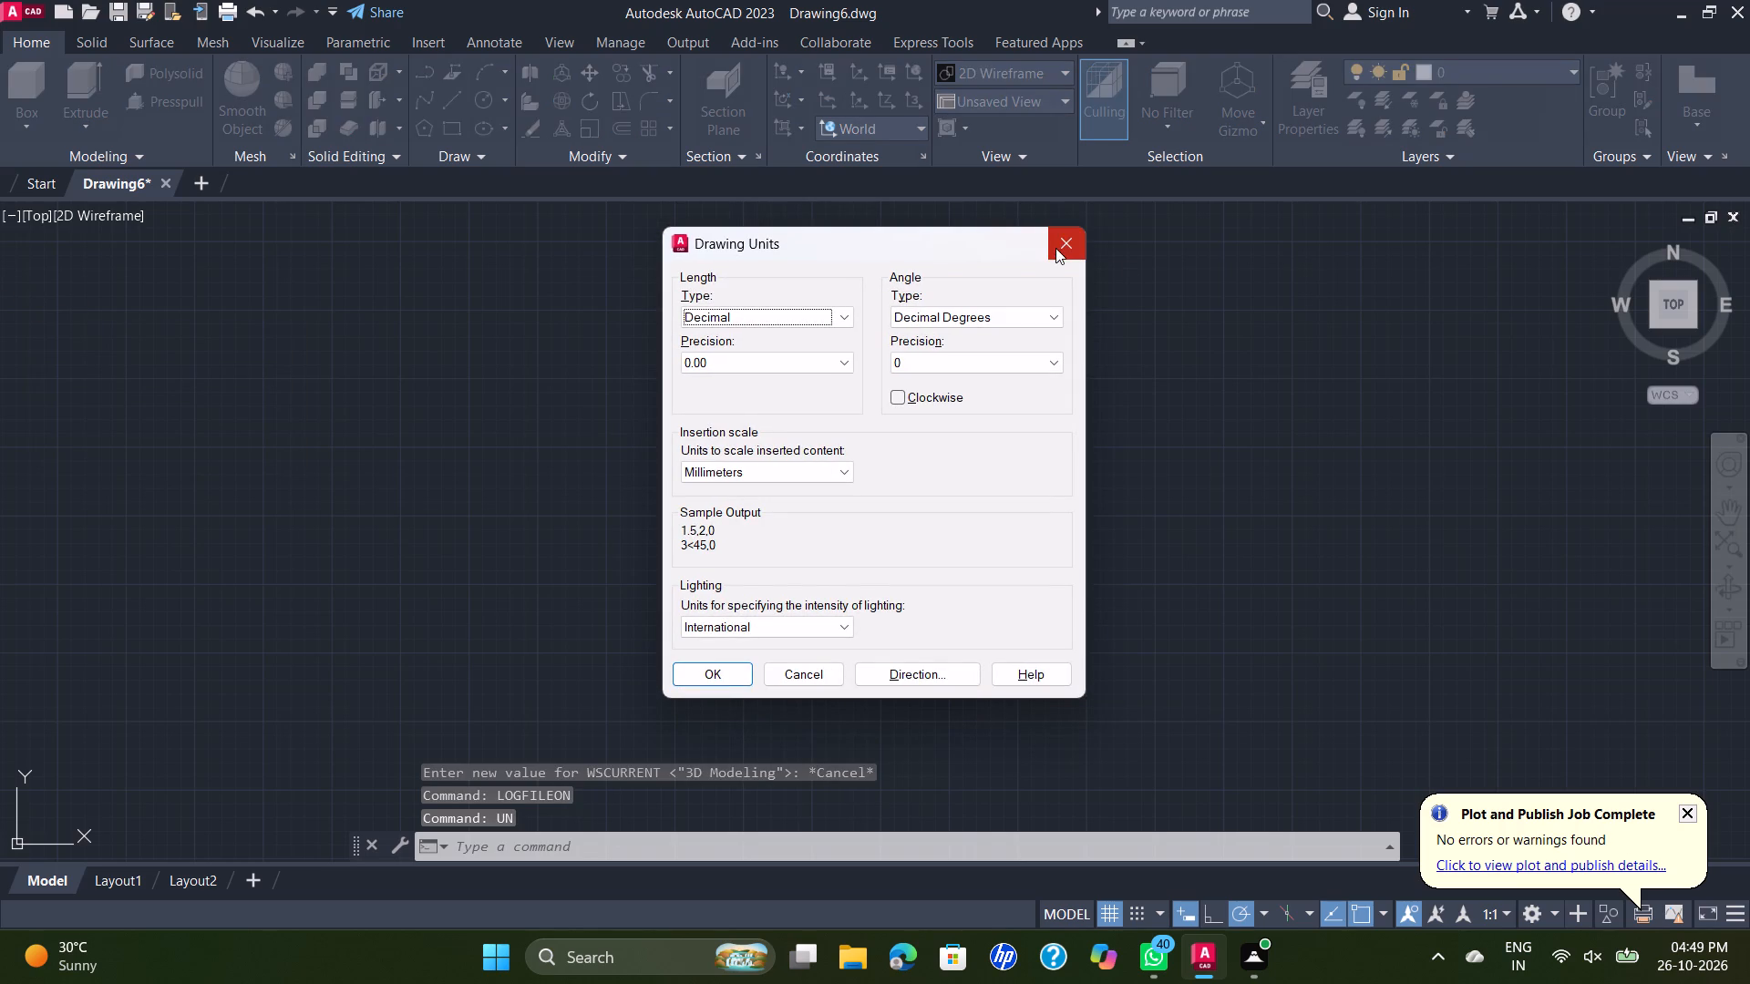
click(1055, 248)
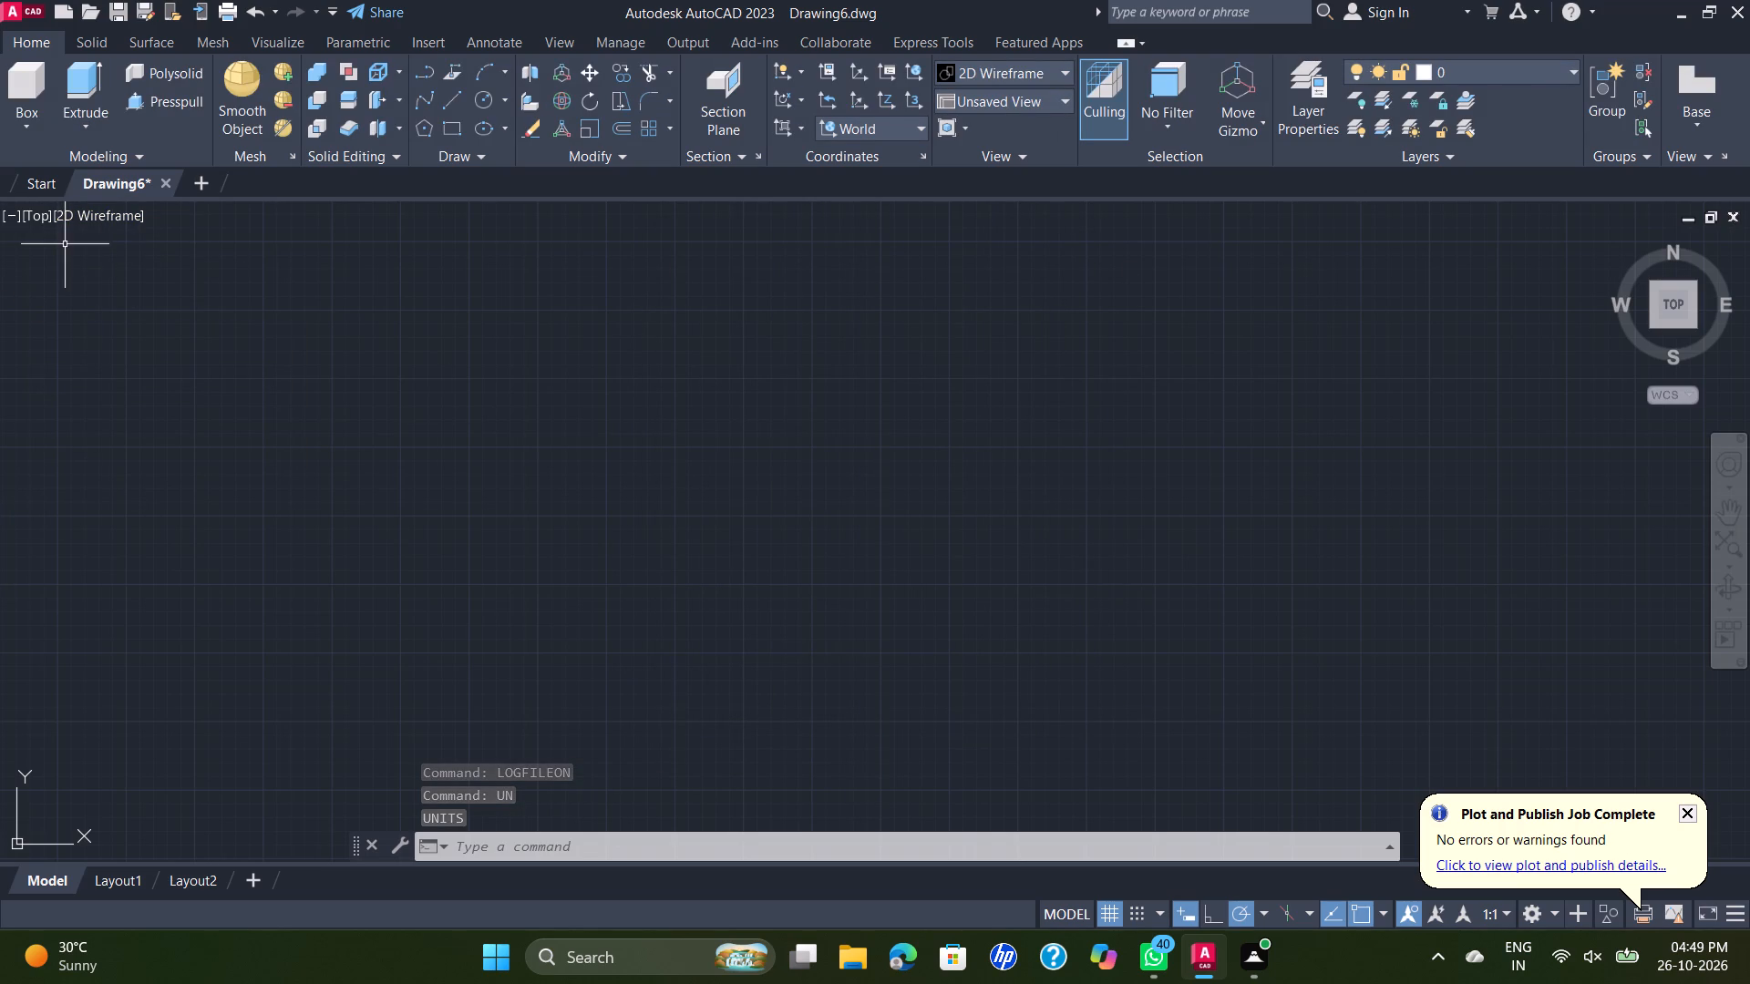
Set the viewport to the SE Isometric view.
click(46, 219)
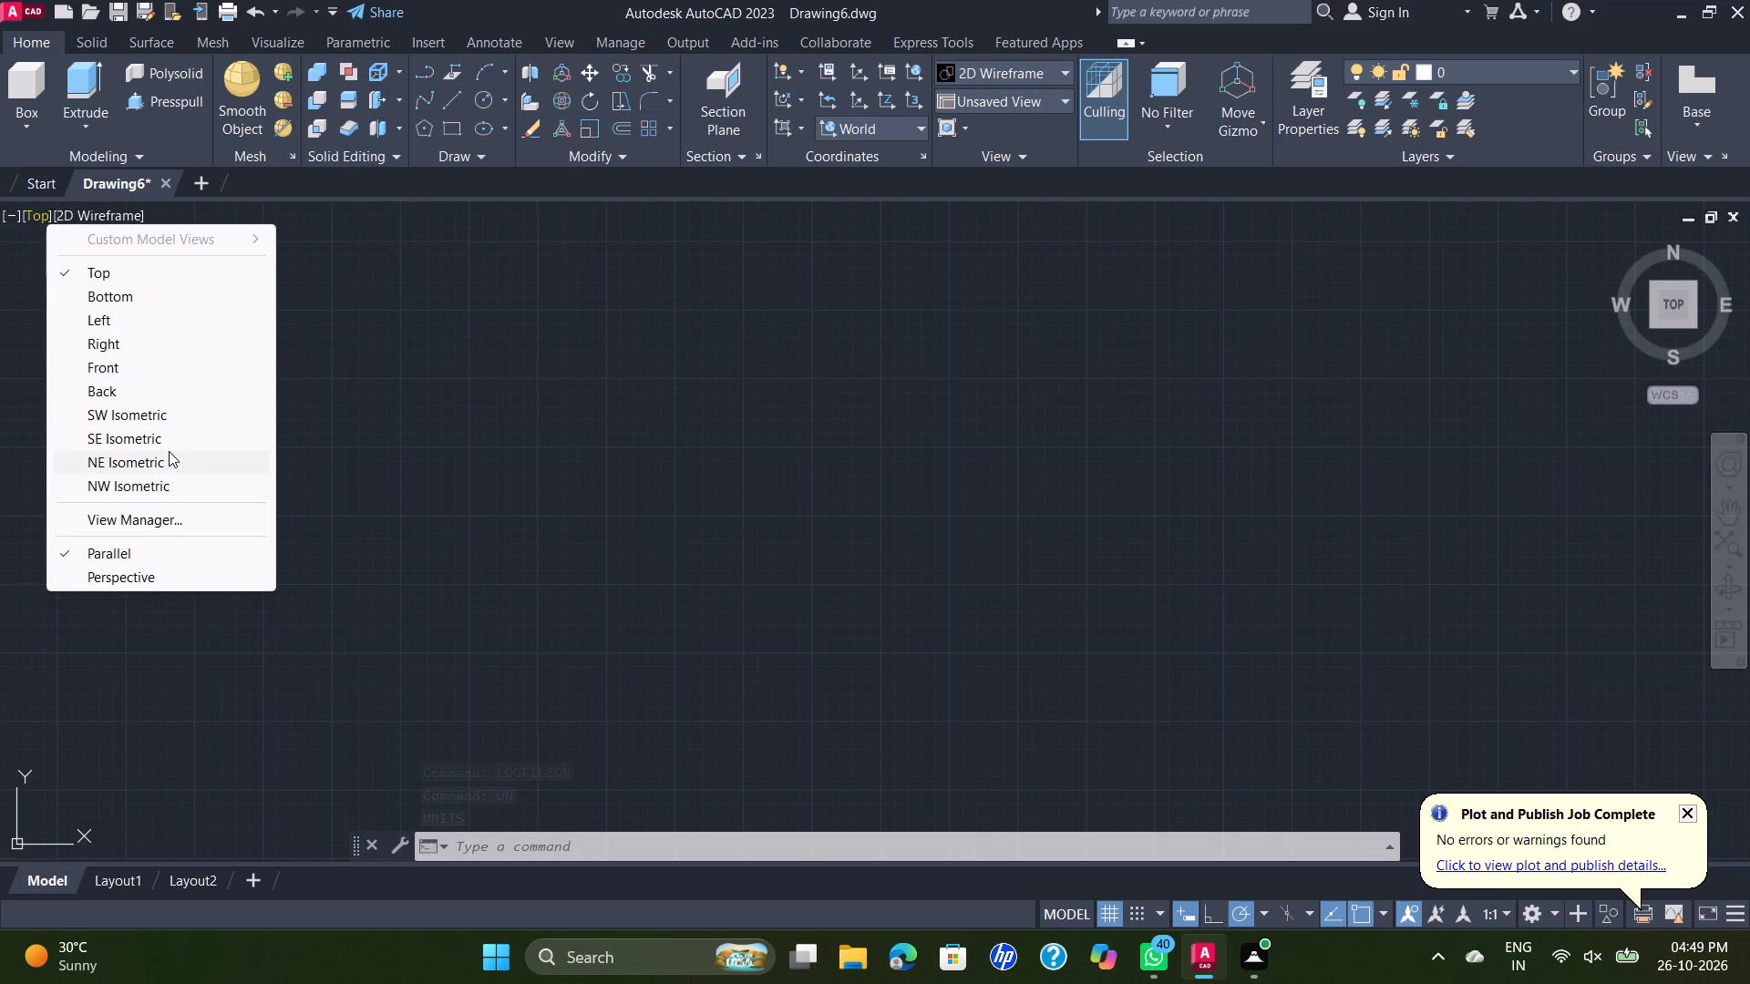
click(175, 441)
Draw a closed rectangular polyline on the XY plane, 50 mm along Y and 70 mm along X.
middle_drag(798, 460, 499, 390)
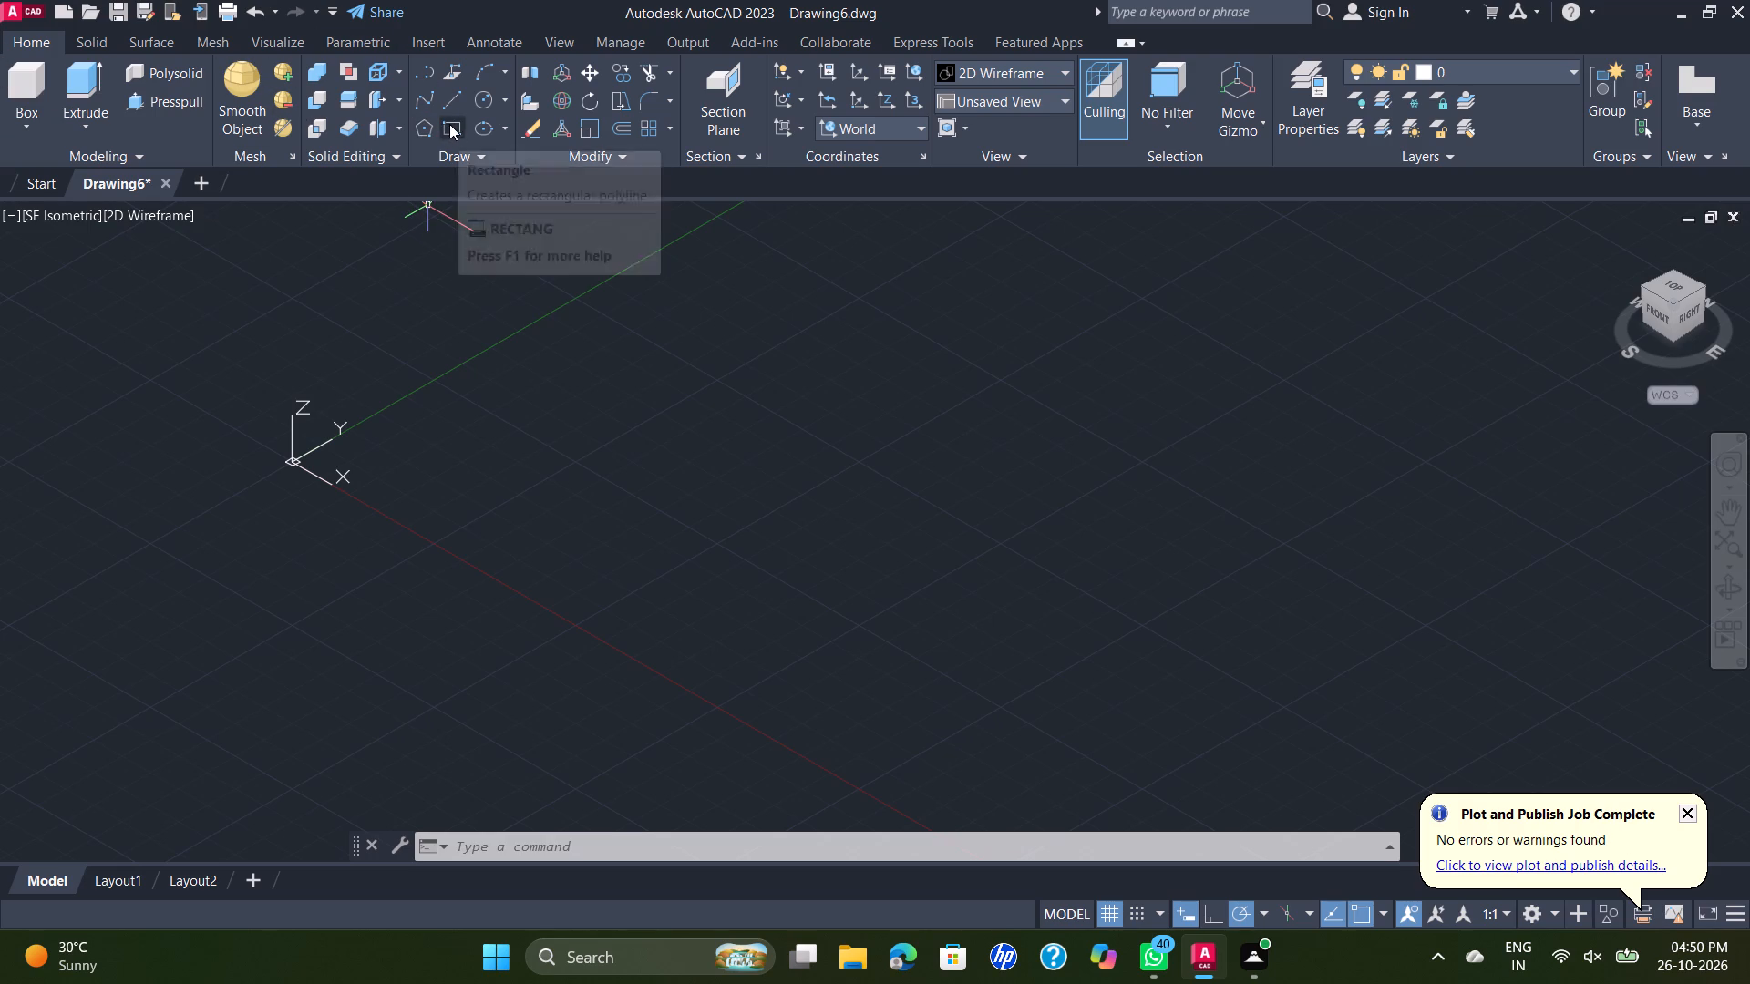
click(430, 73)
click(736, 470)
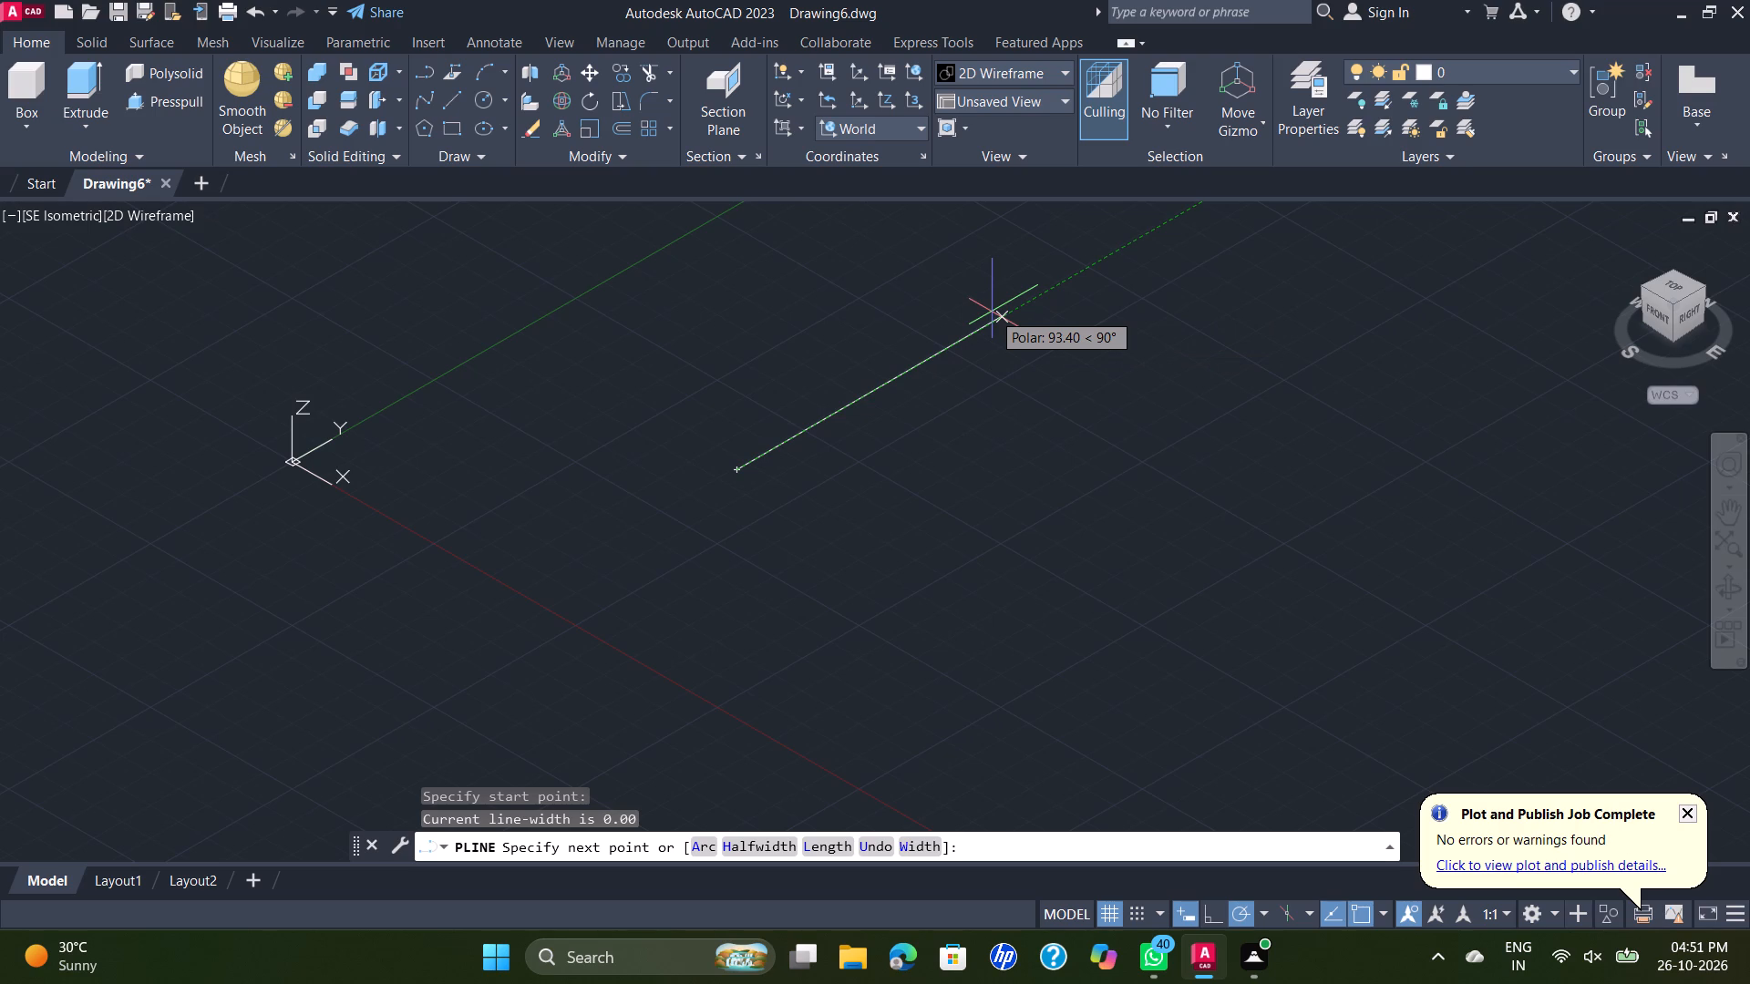
text(50)
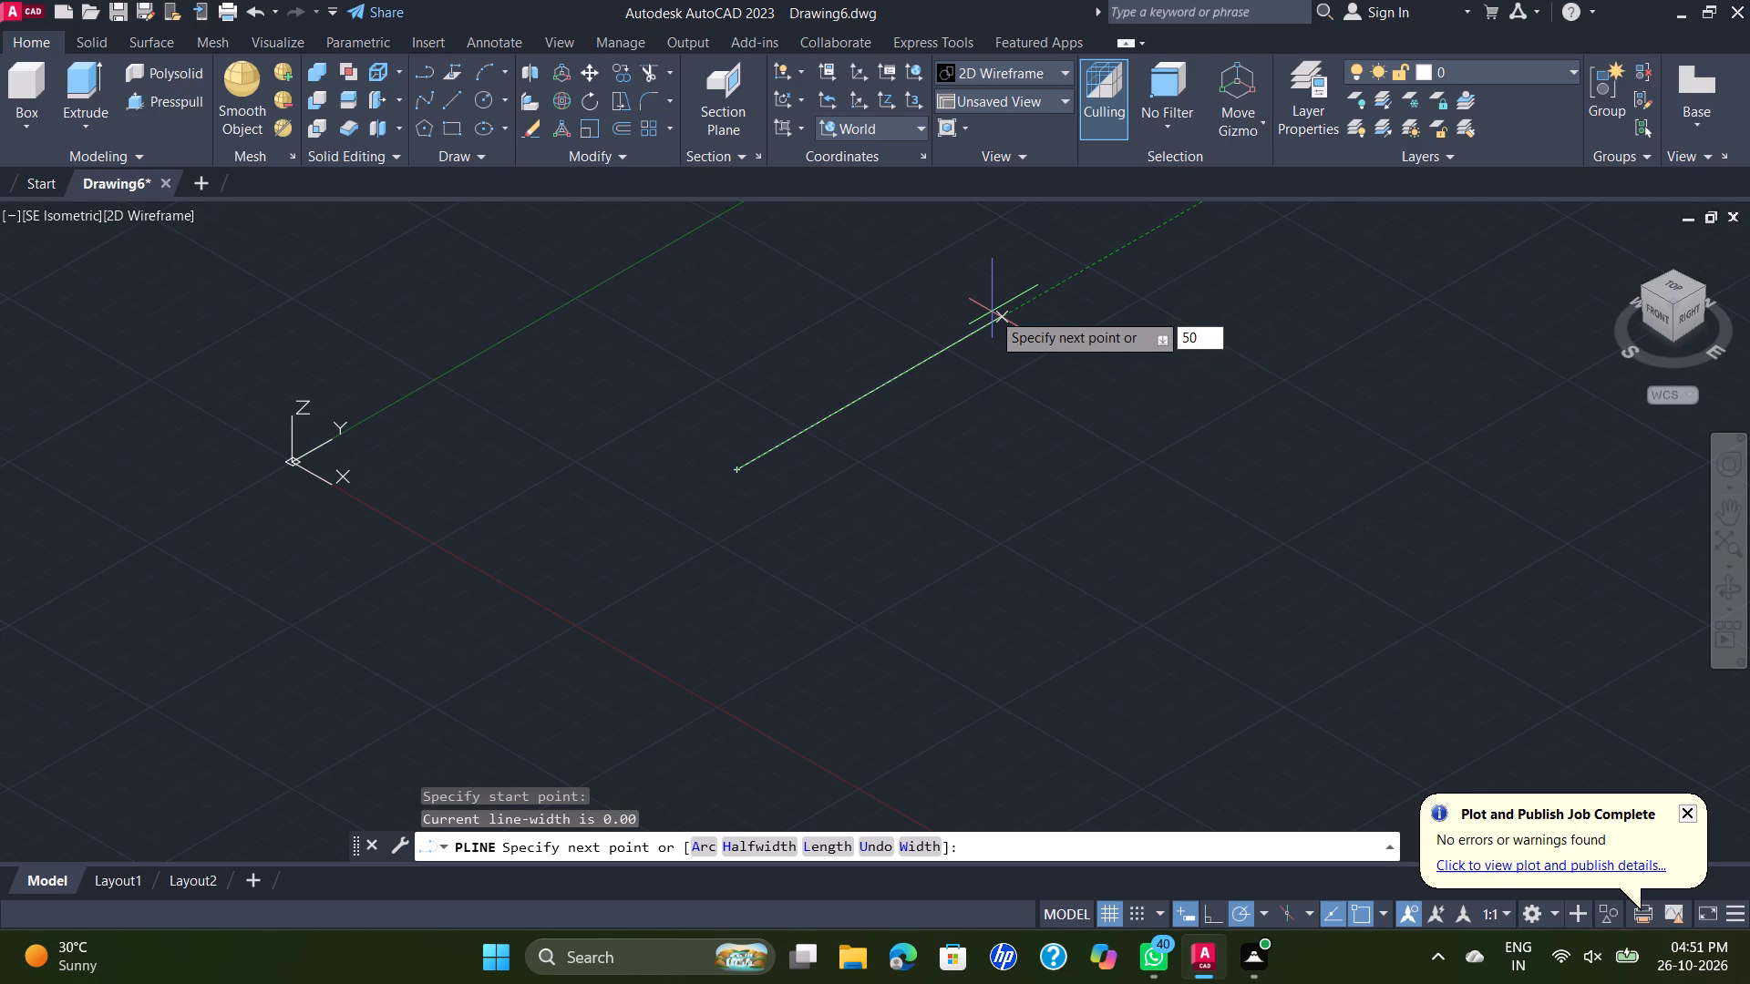
key(Return)
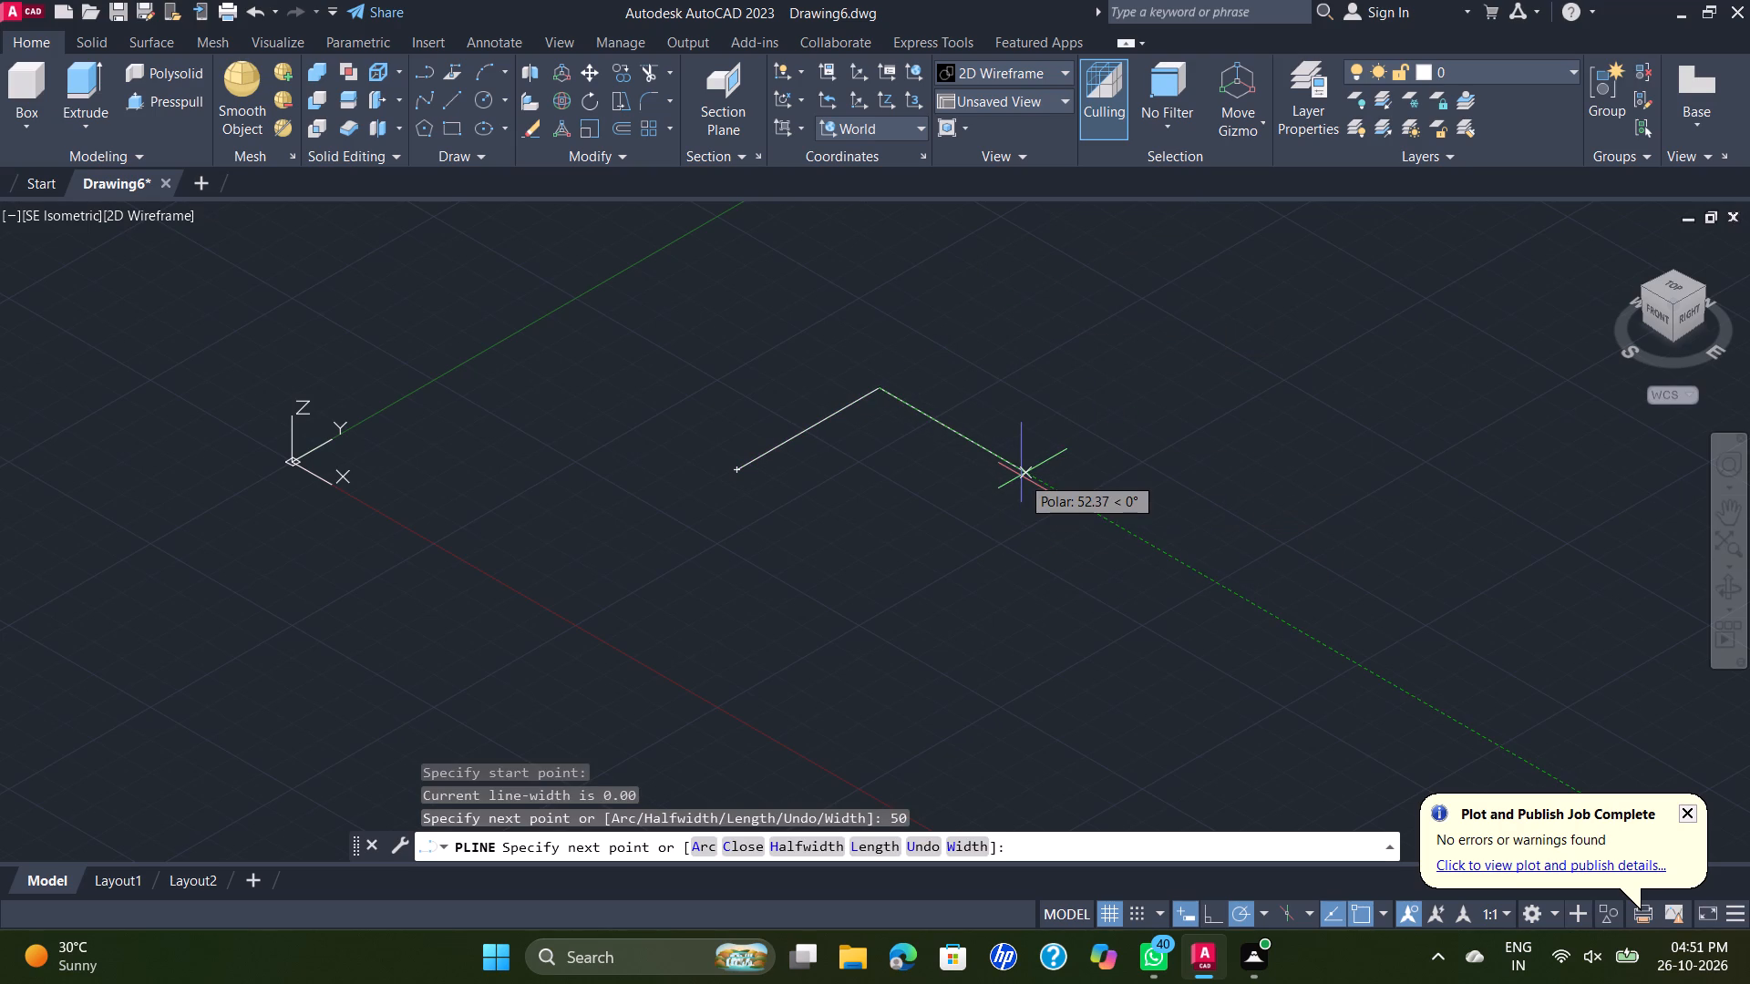
text(70)
key(Return)
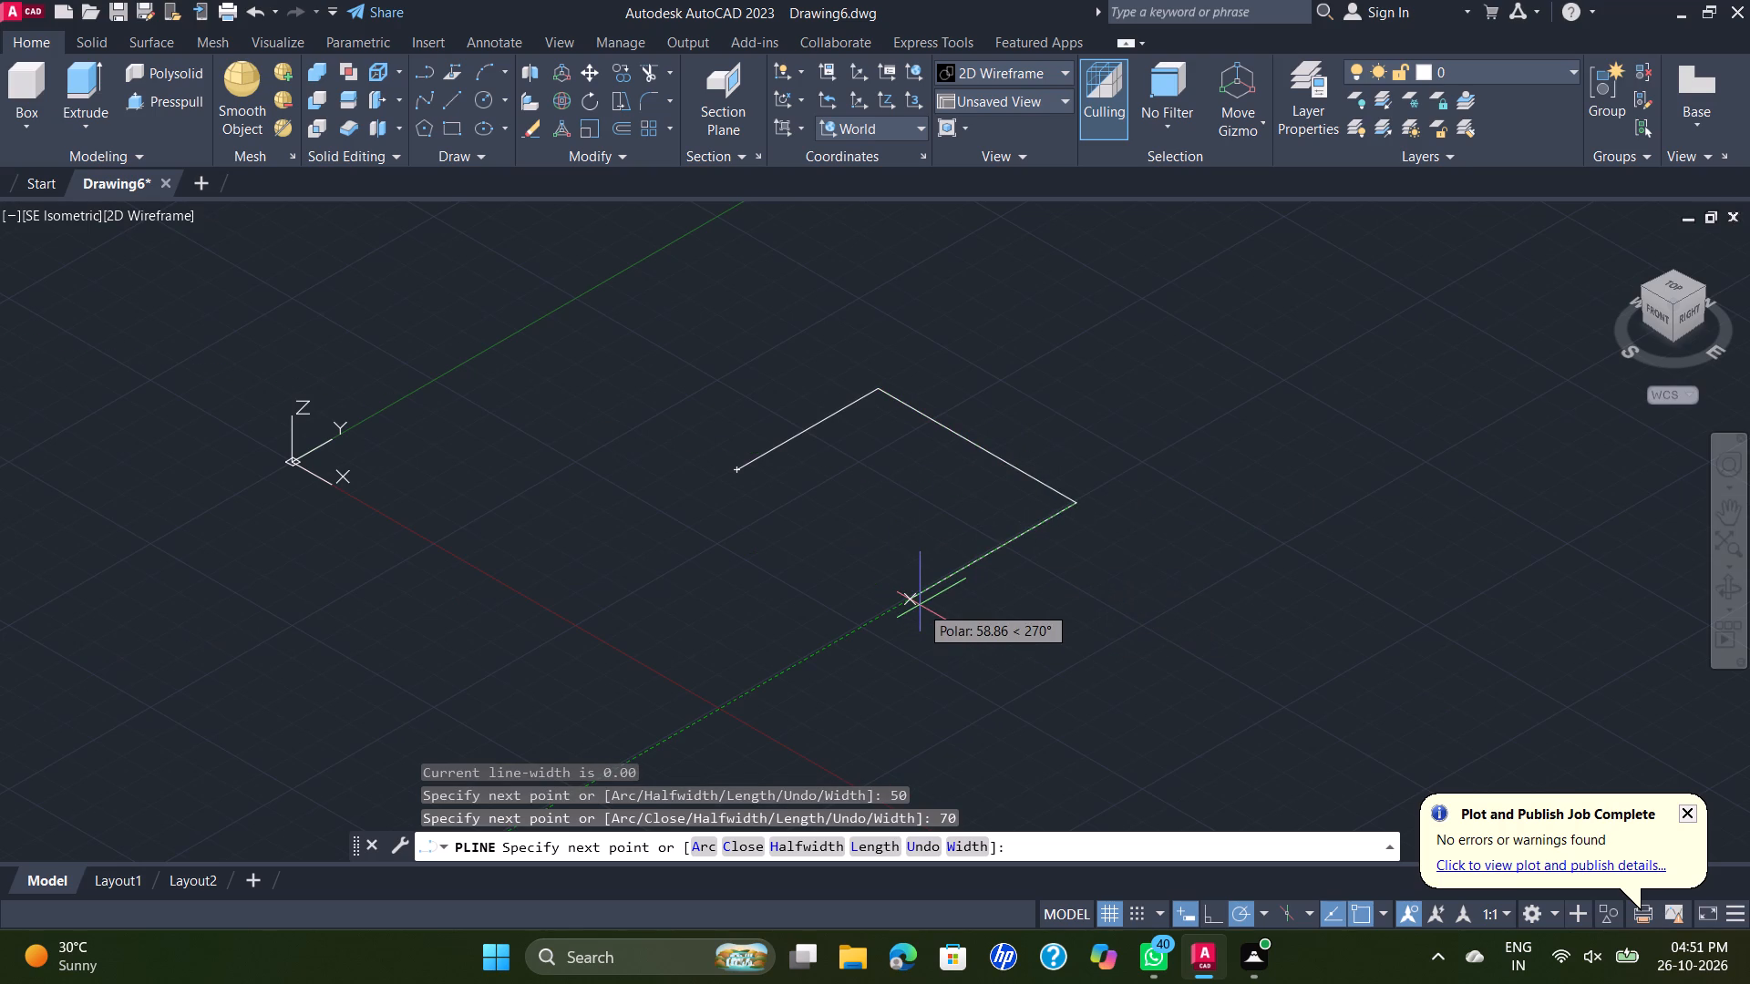
text(50)
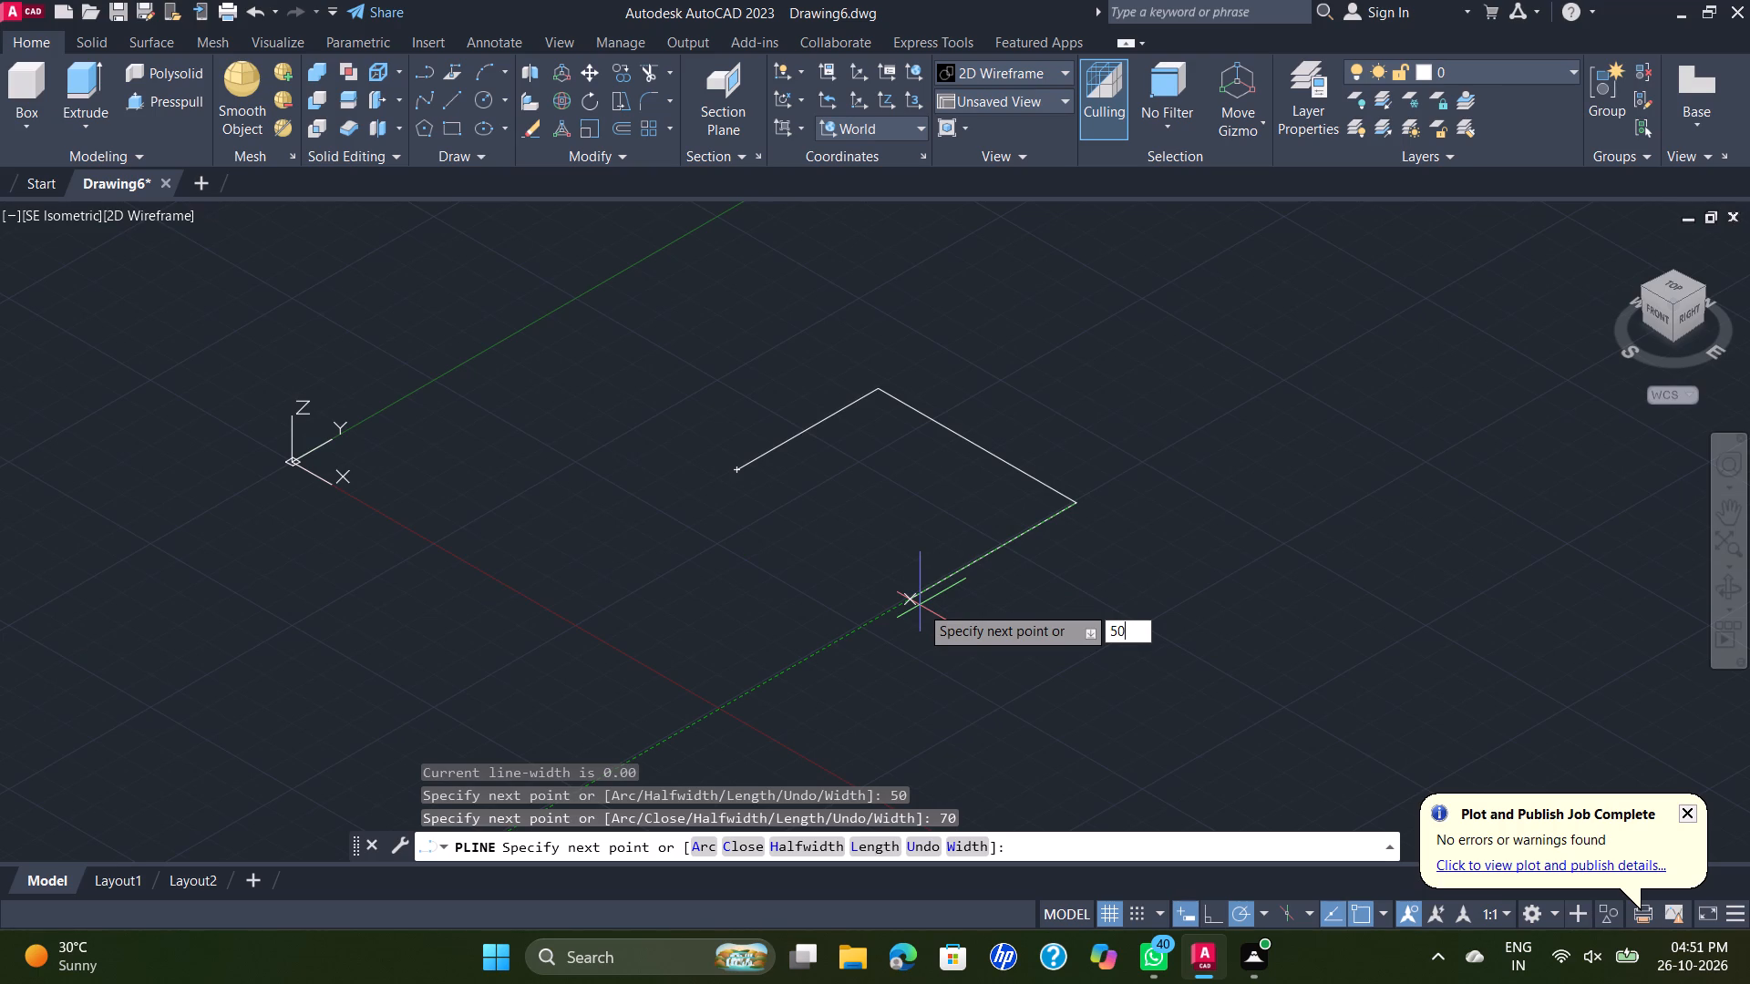
key(Return)
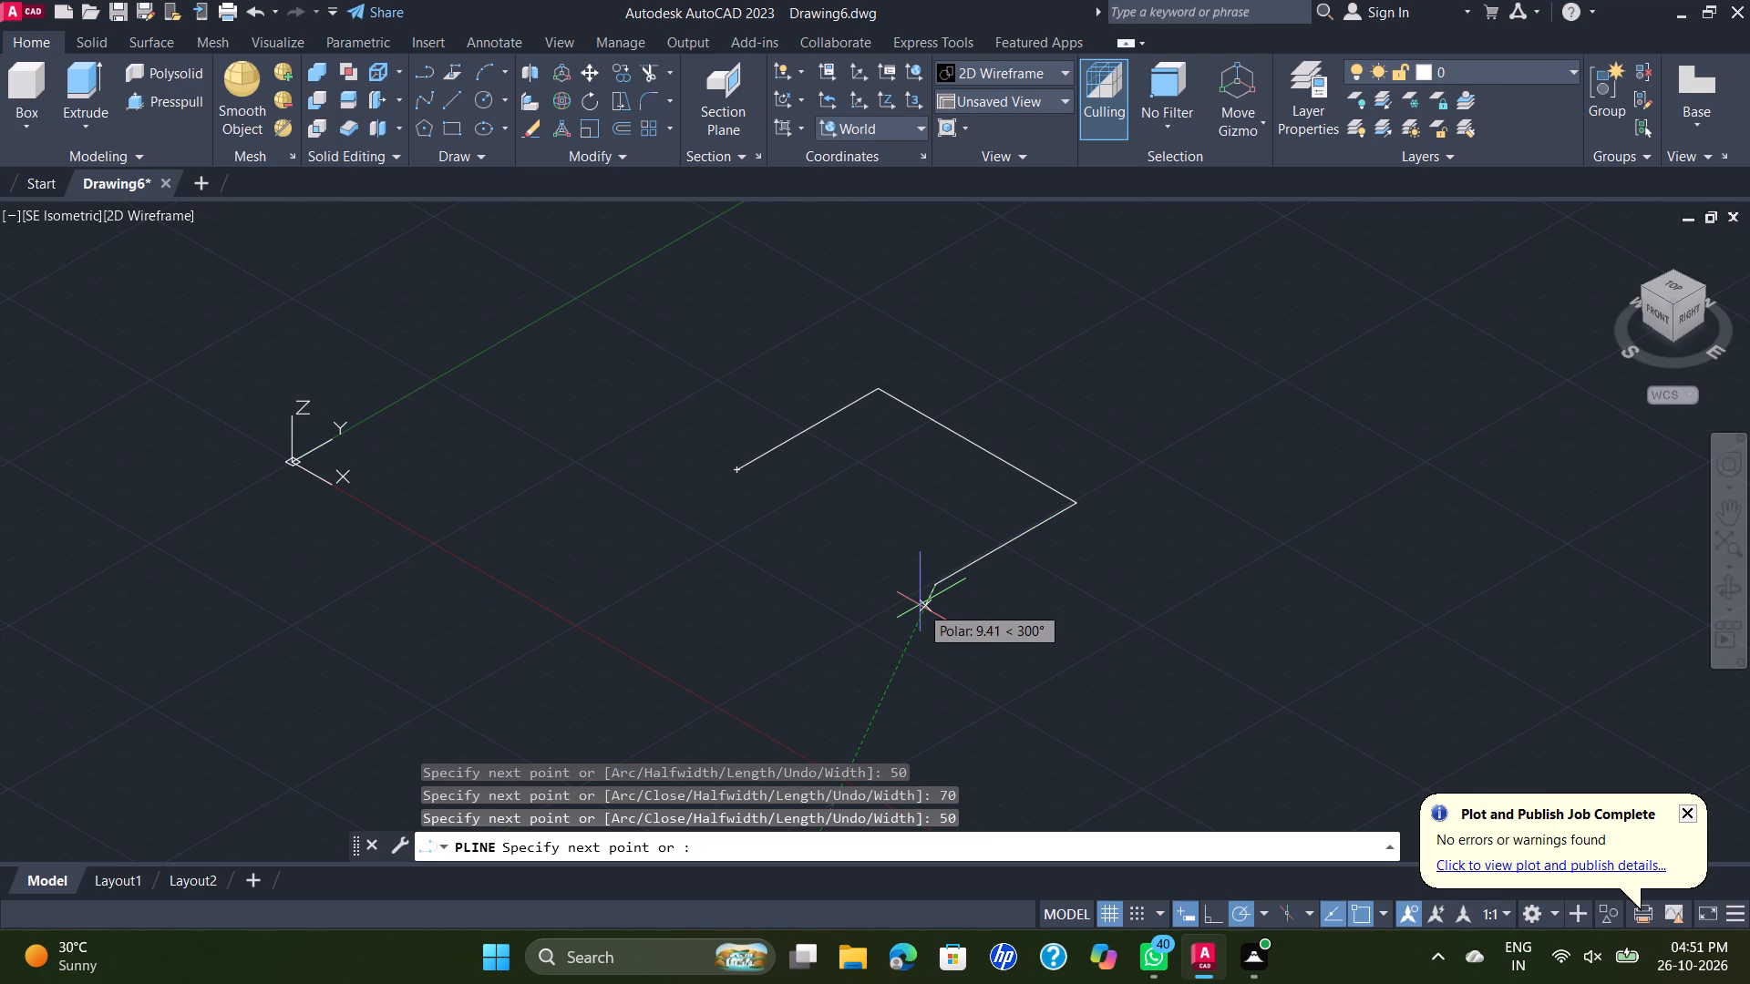
click(740, 476)
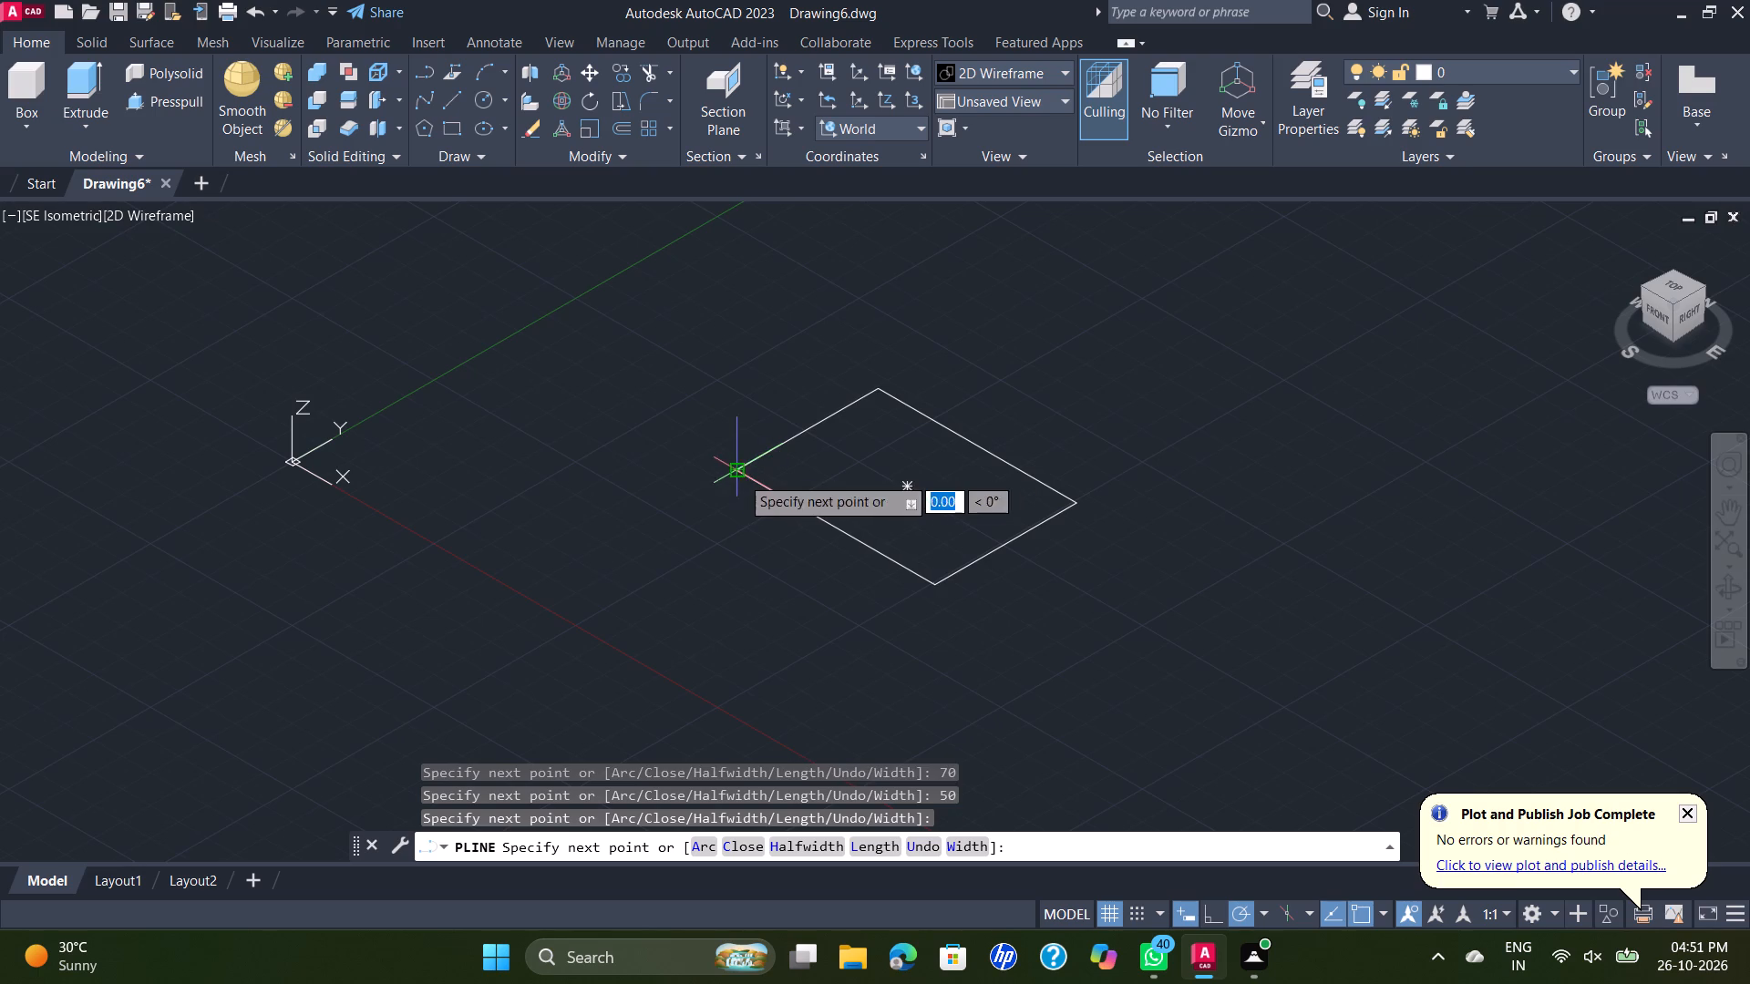
key(Escape)
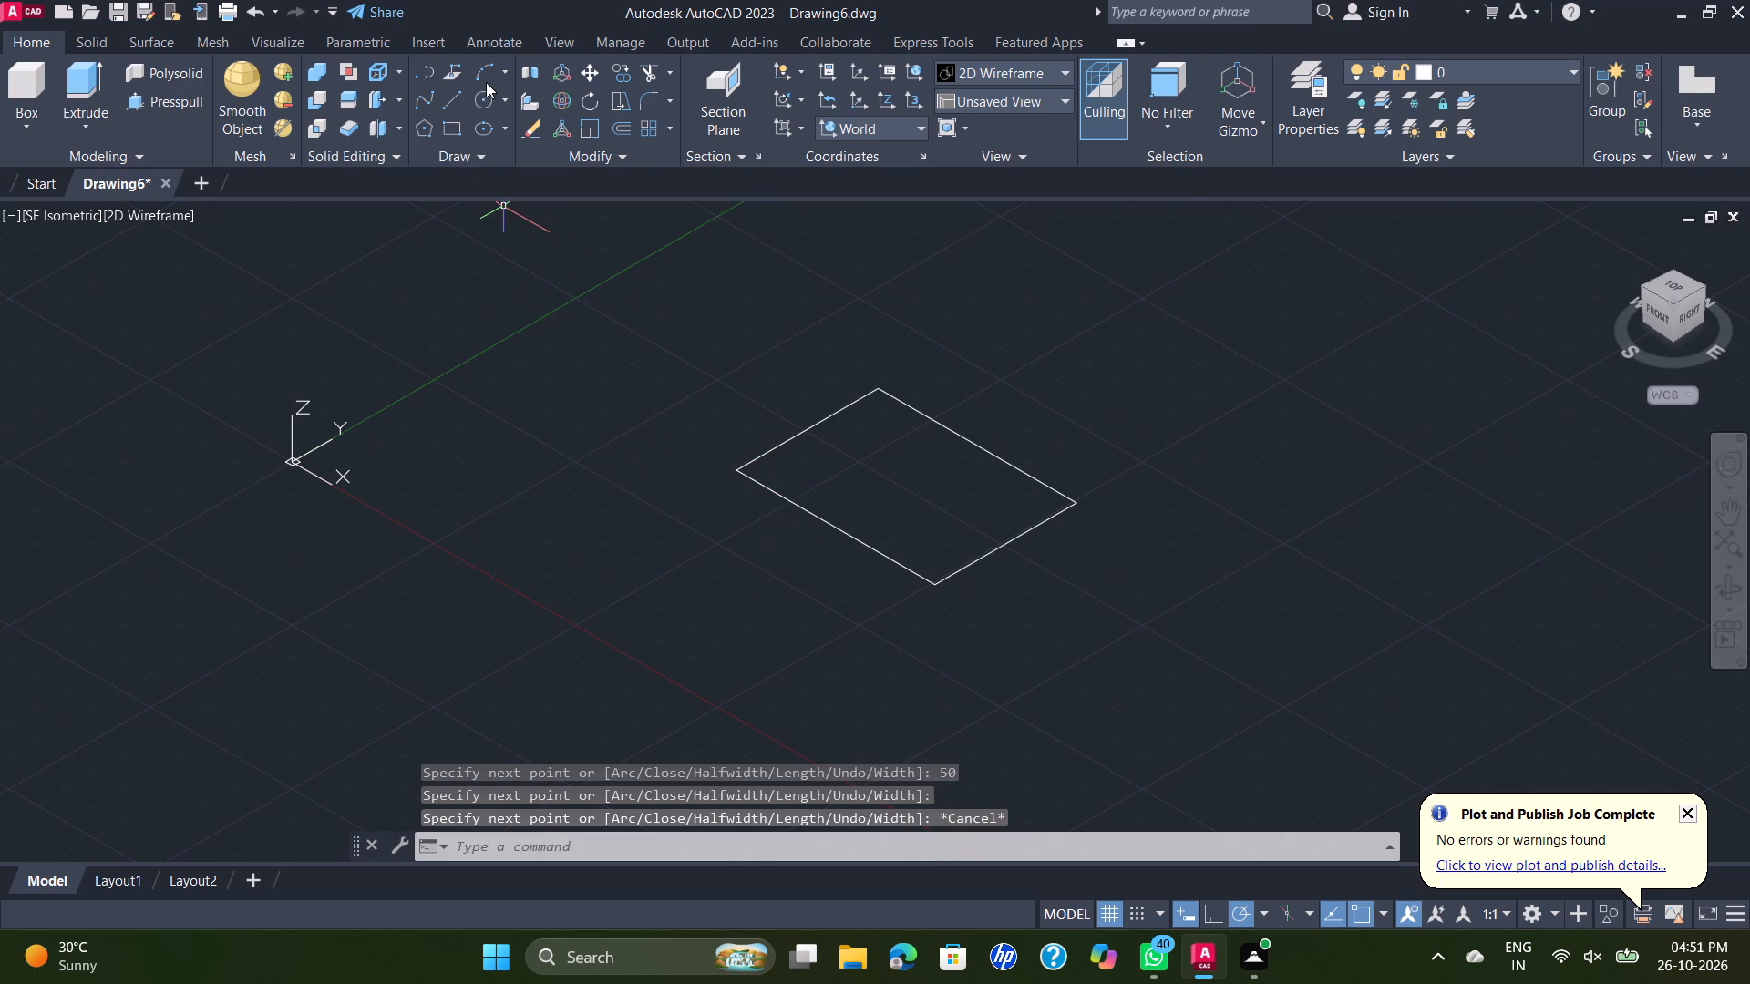
Fillet both corners of the rectangle's front 70 mm side (lower Y) with a 20 mm radius.
click(654, 89)
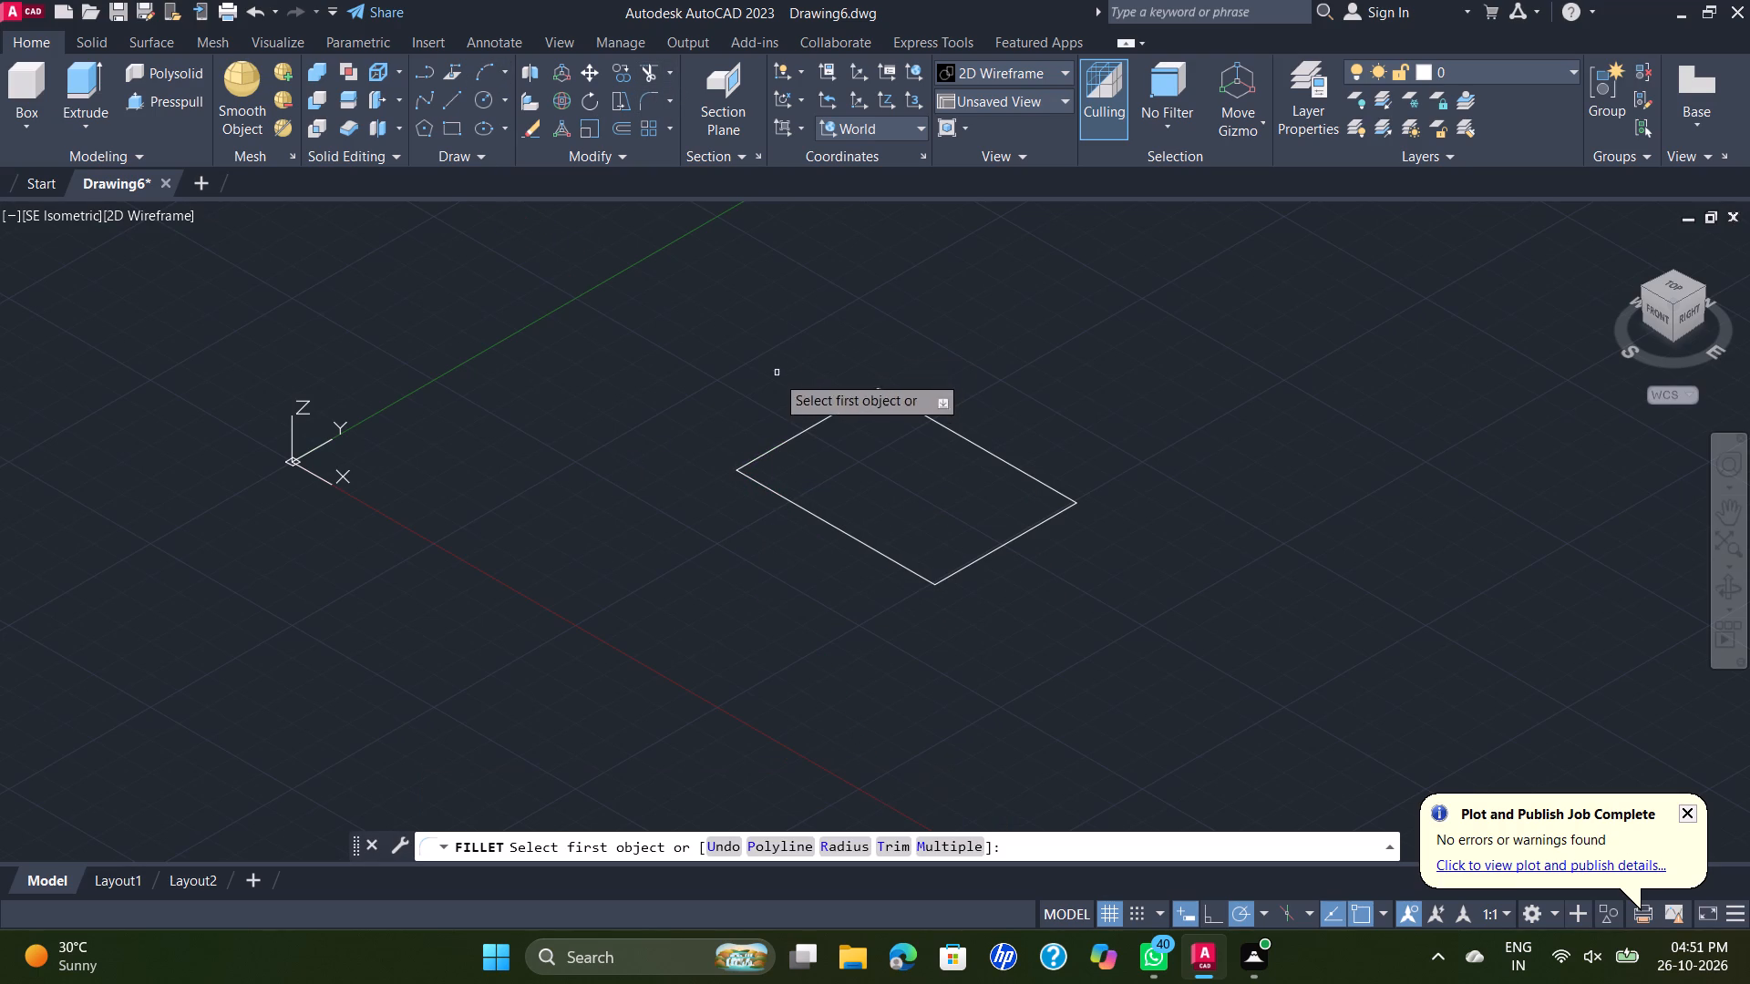
click(784, 446)
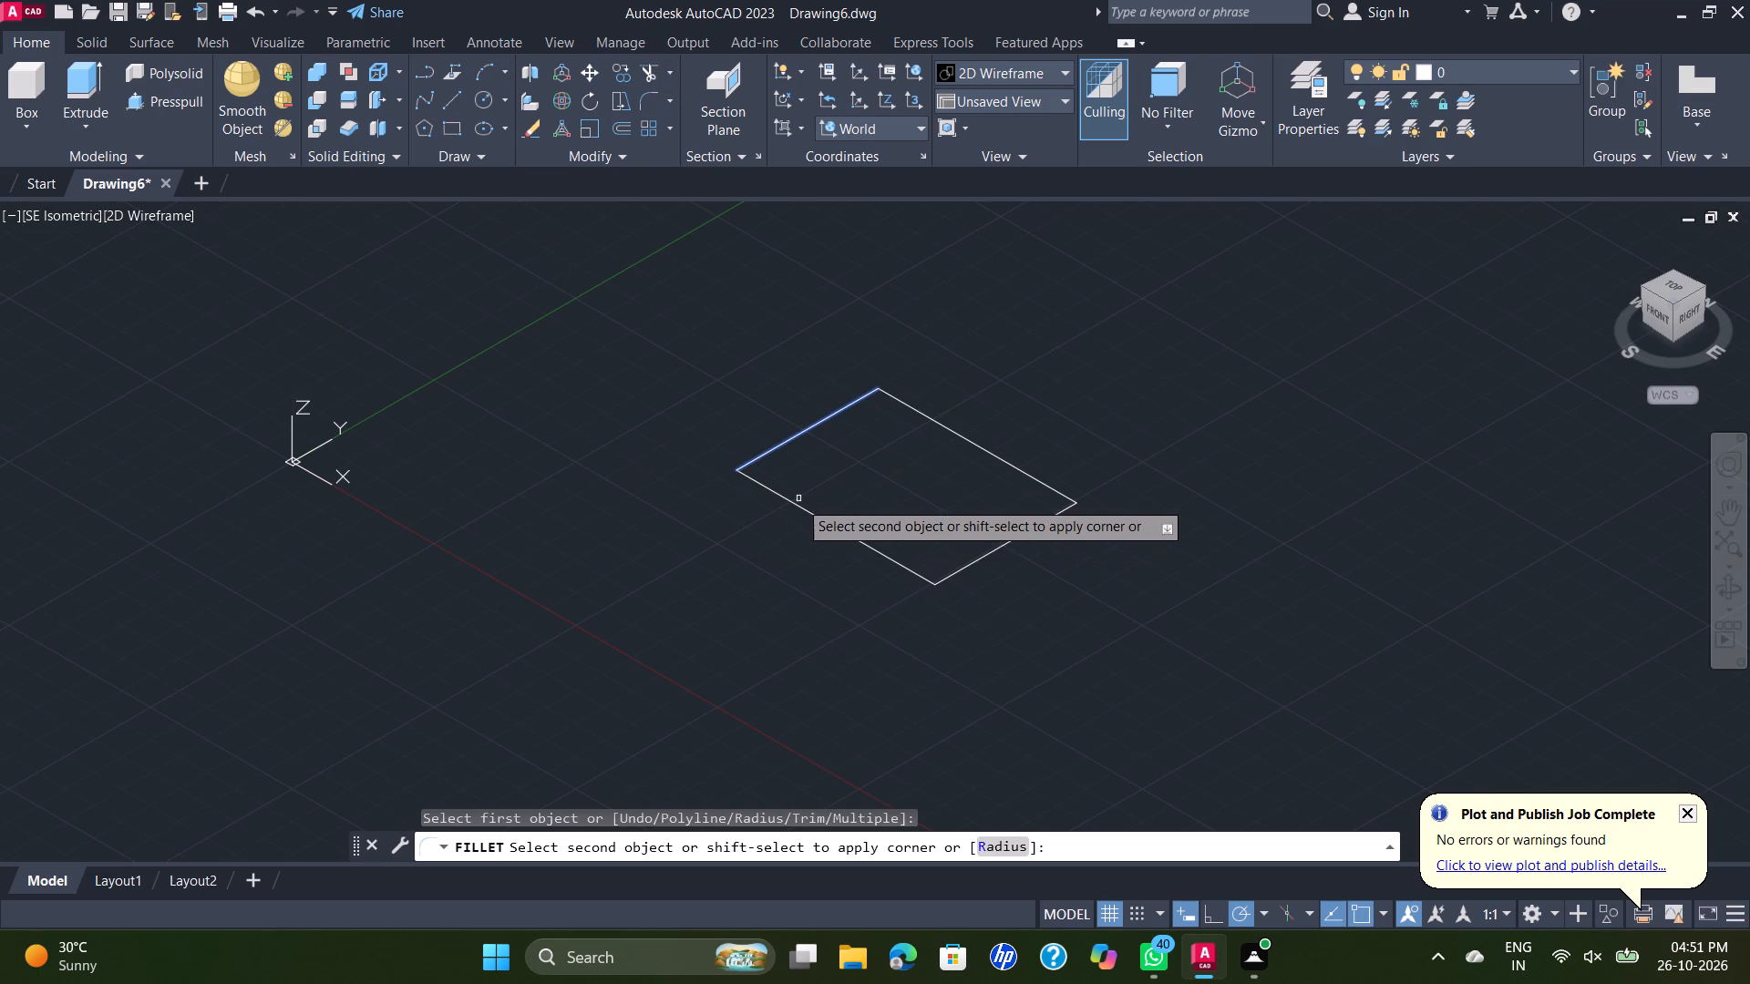
click(1008, 852)
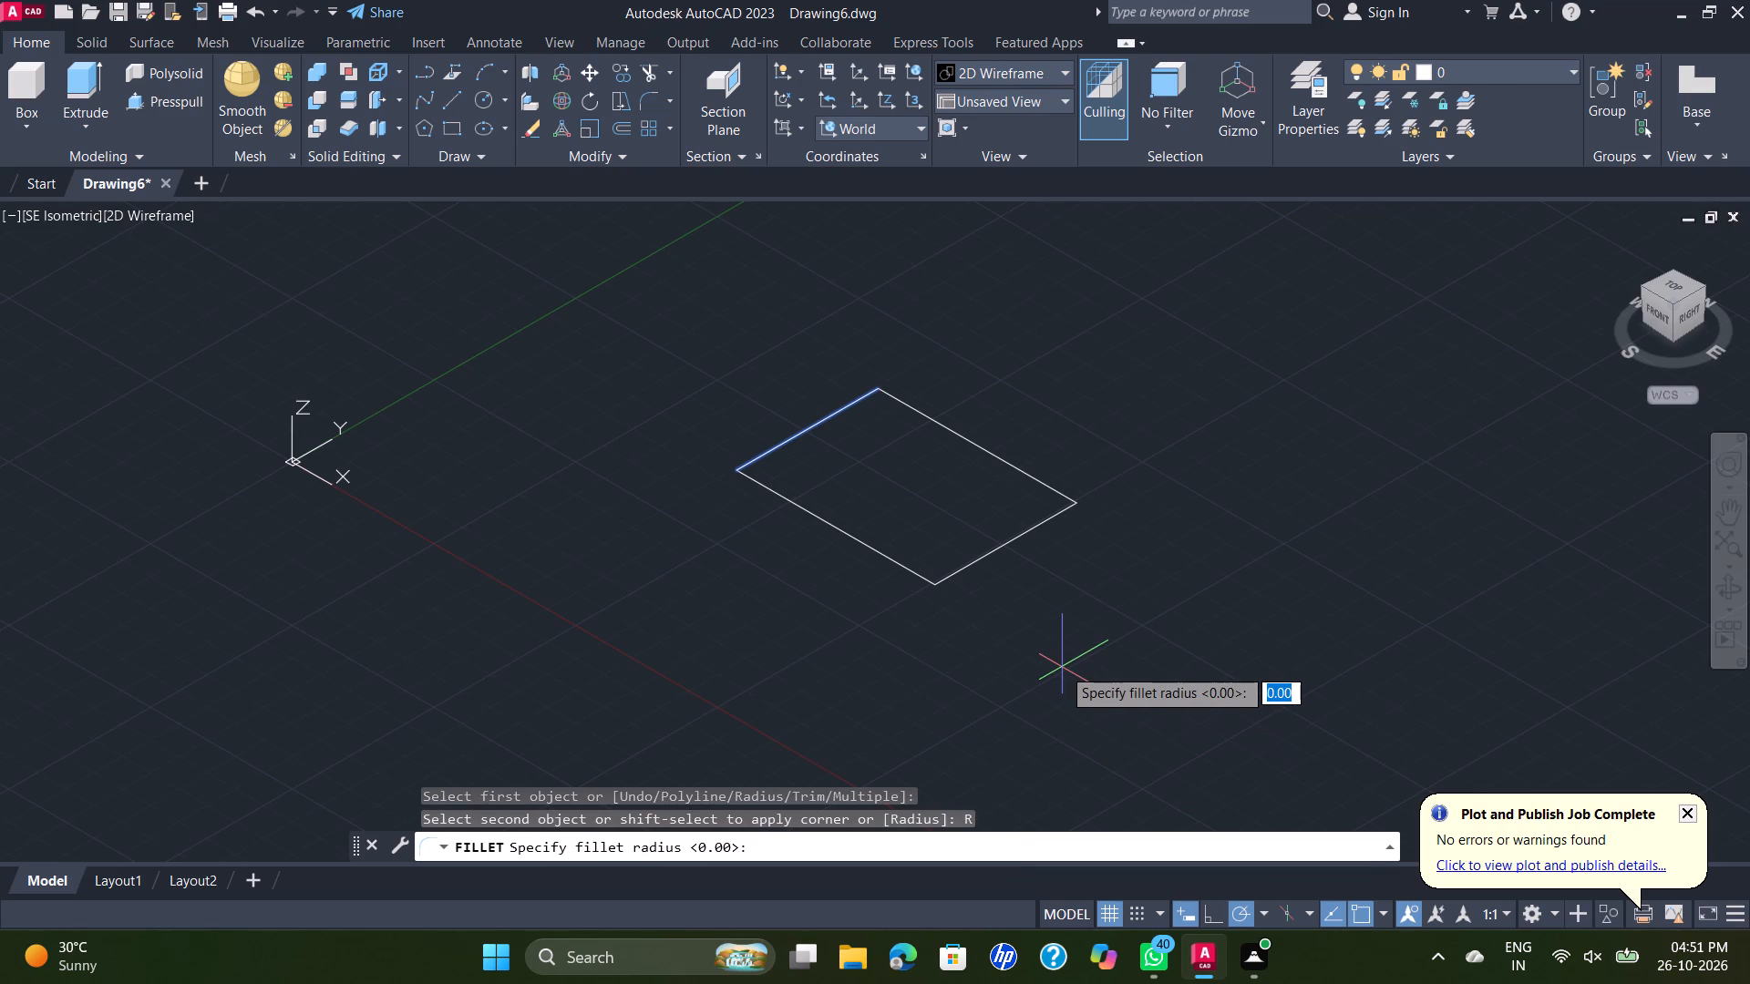
text(20)
key(Return)
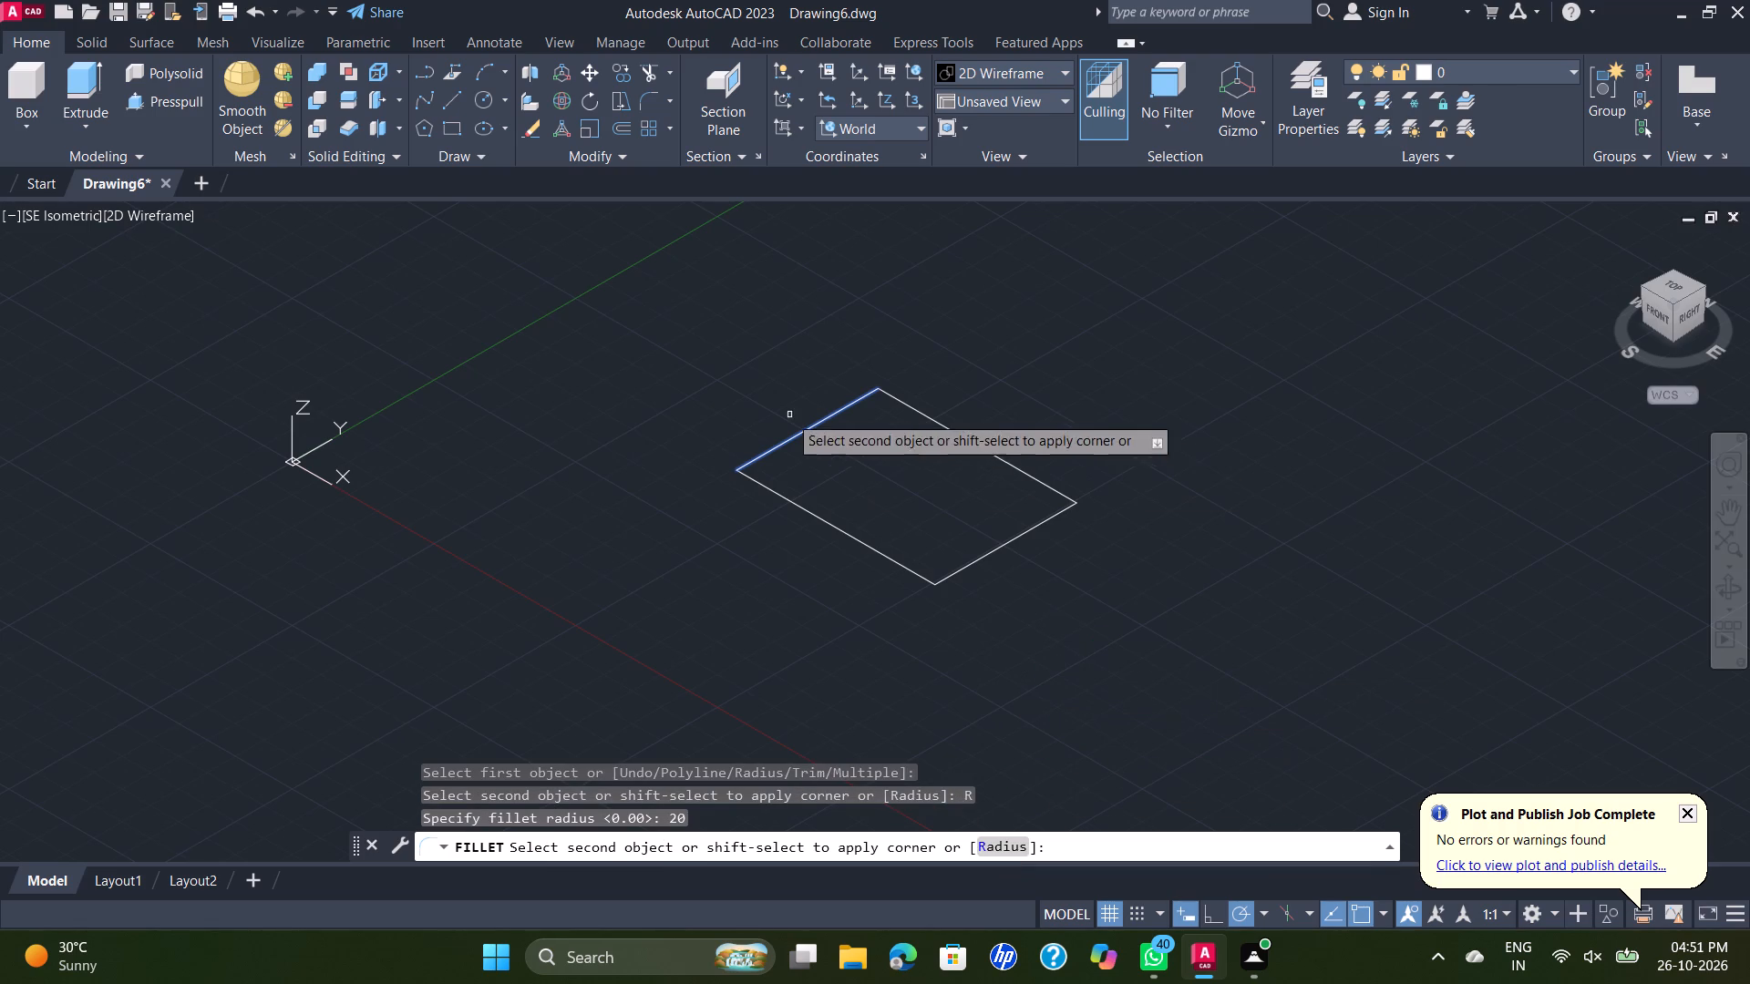
click(796, 508)
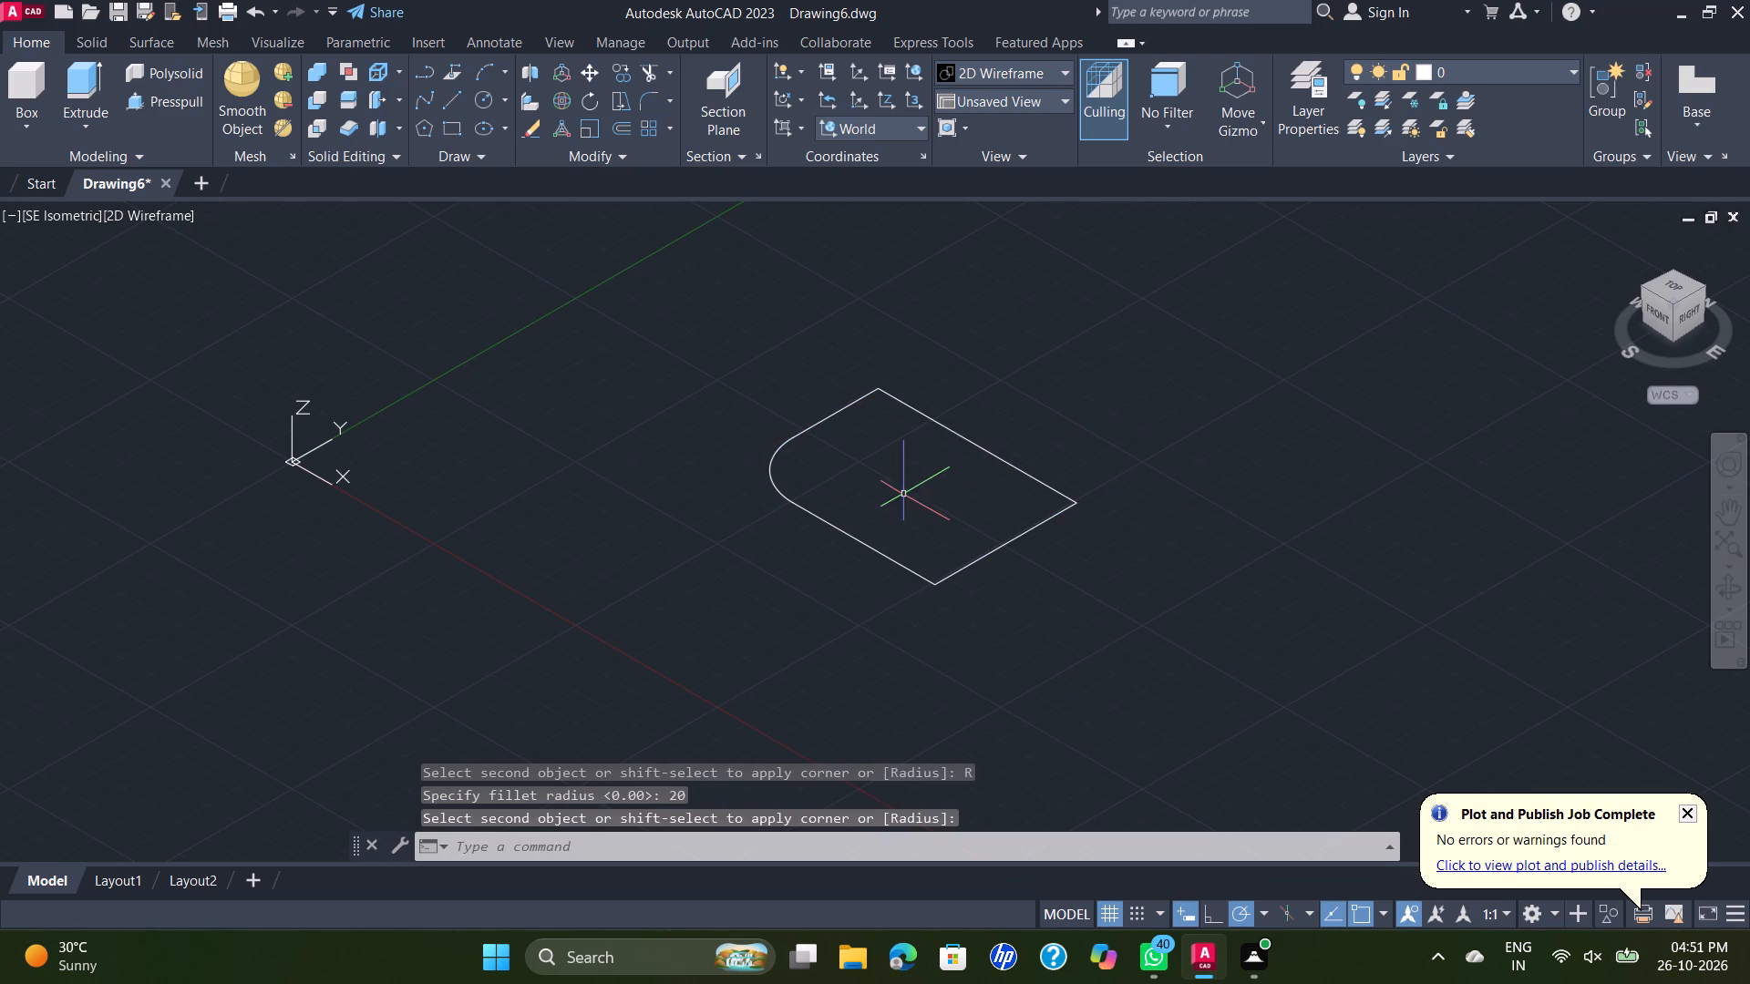
key(space)
click(898, 563)
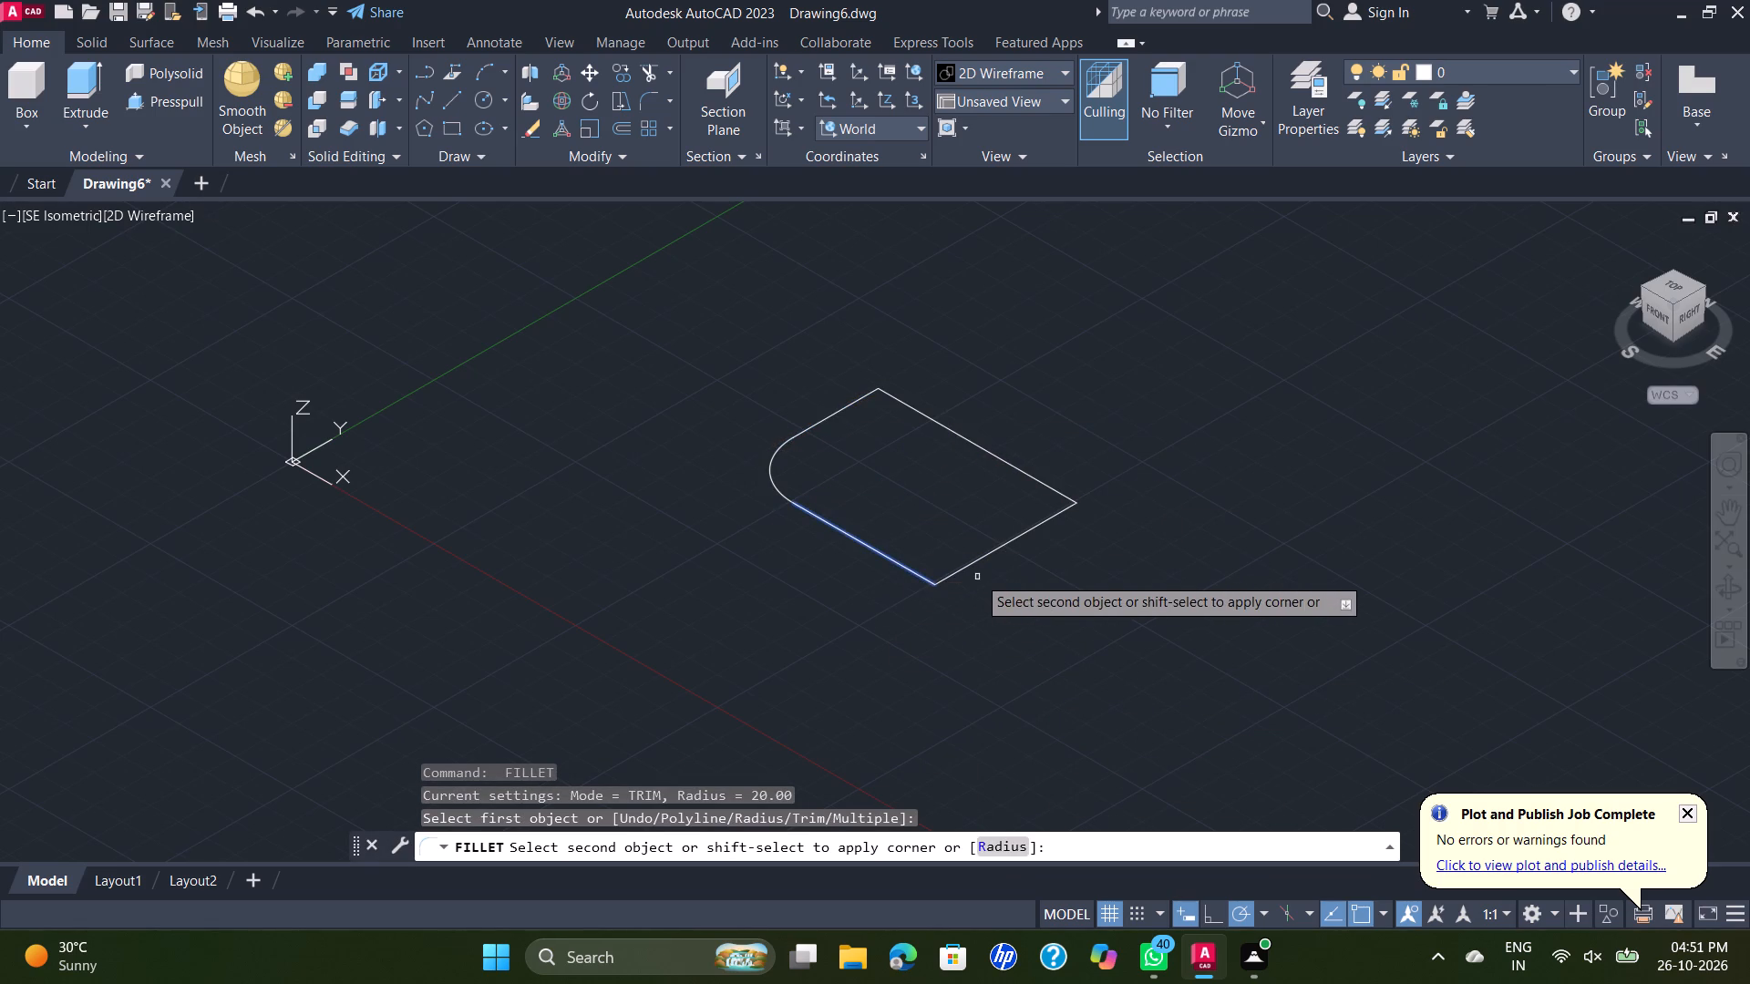
click(973, 560)
middle_drag(941, 333, 920, 345)
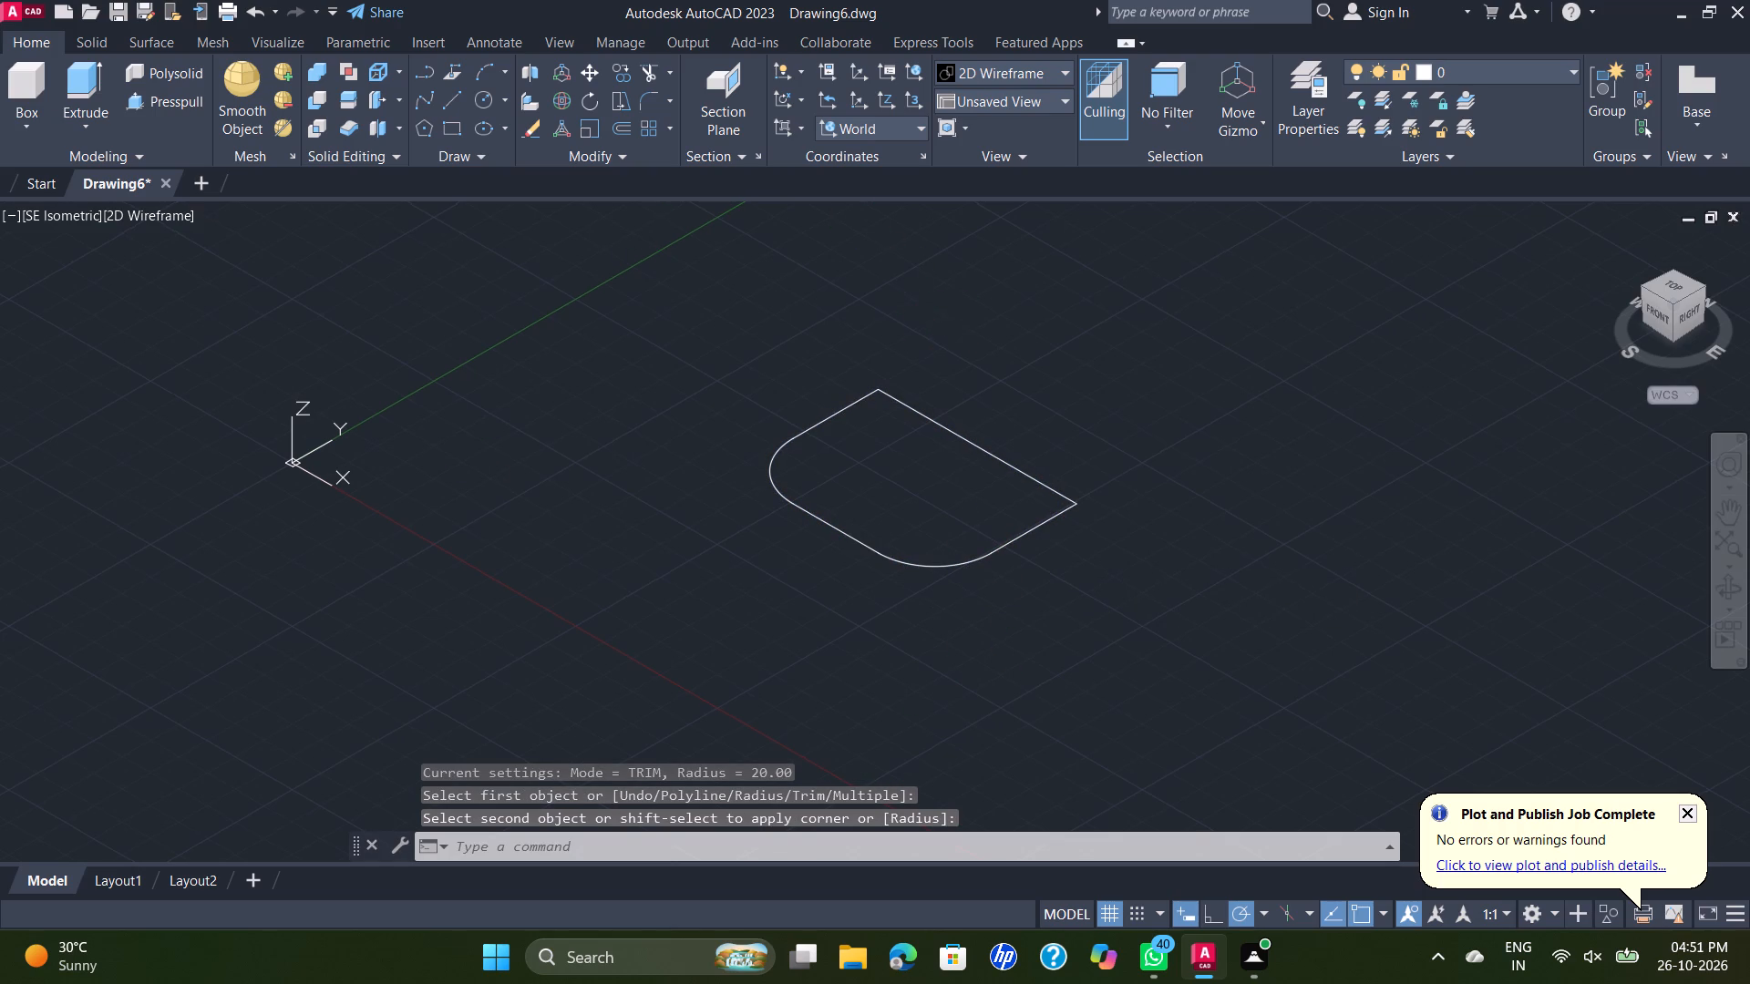
Draw connected lines from the base's back corner at lower X: 20 mm along +X, 30 mm along -Y, and 30 mm along +X.
middle_drag(920, 345, 832, 367)
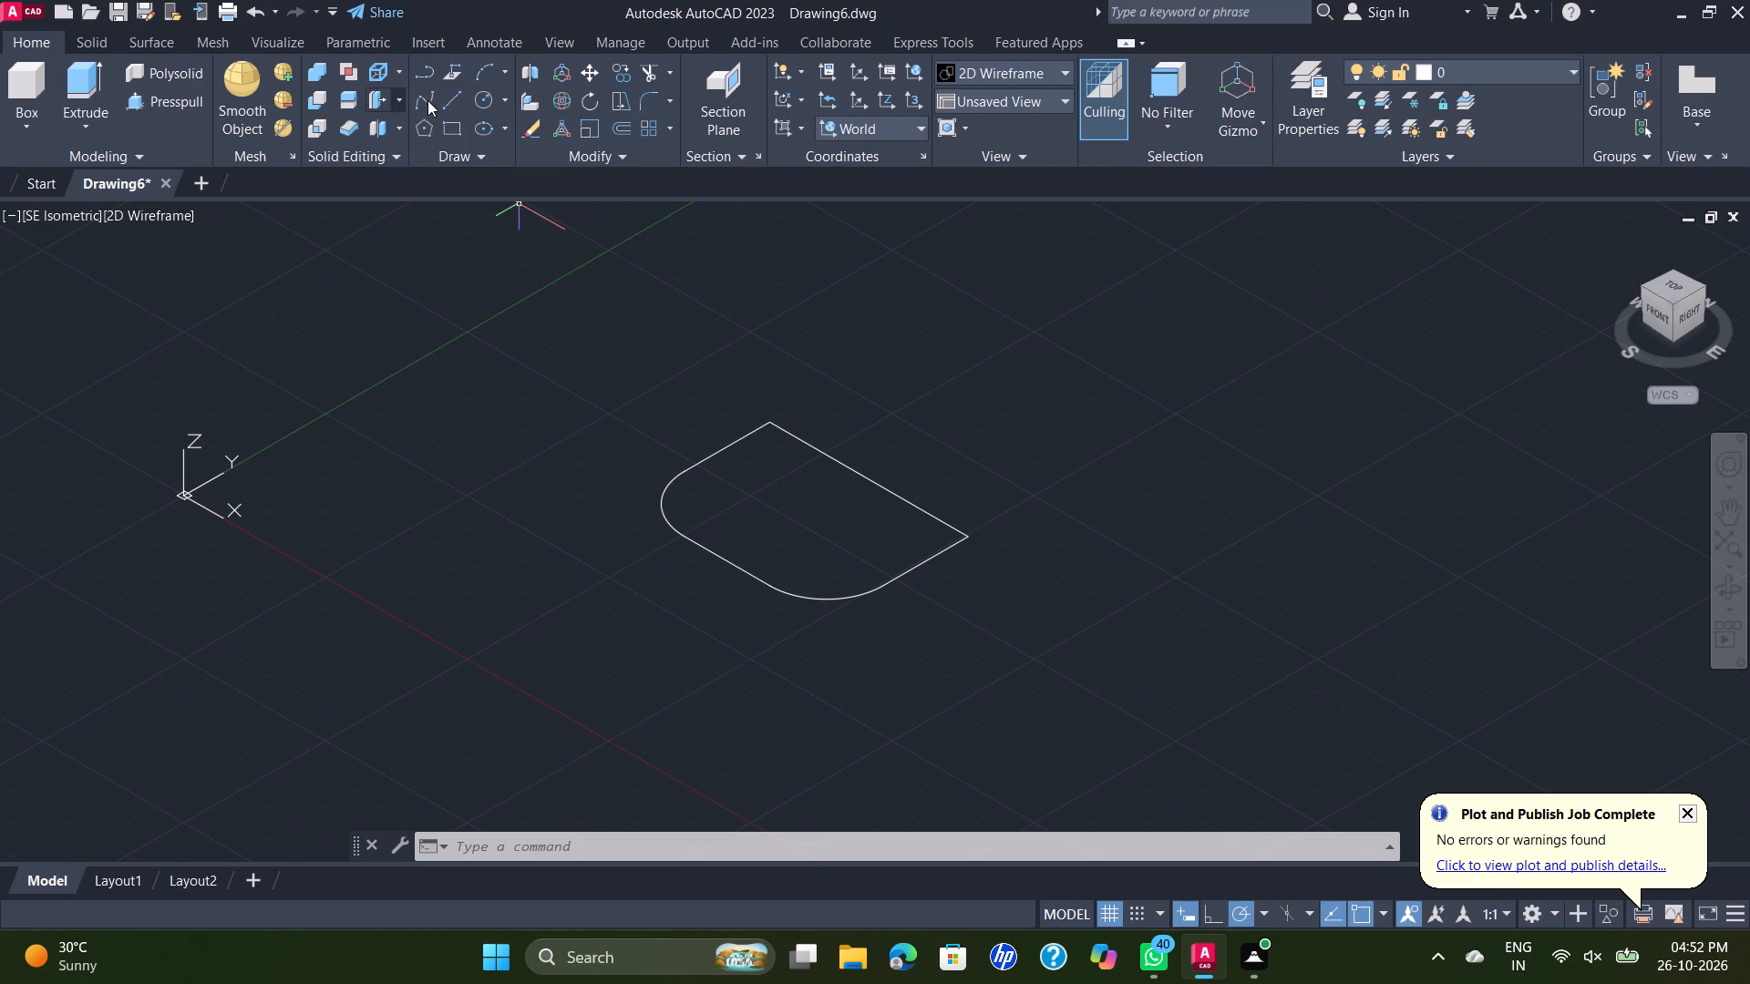
click(448, 94)
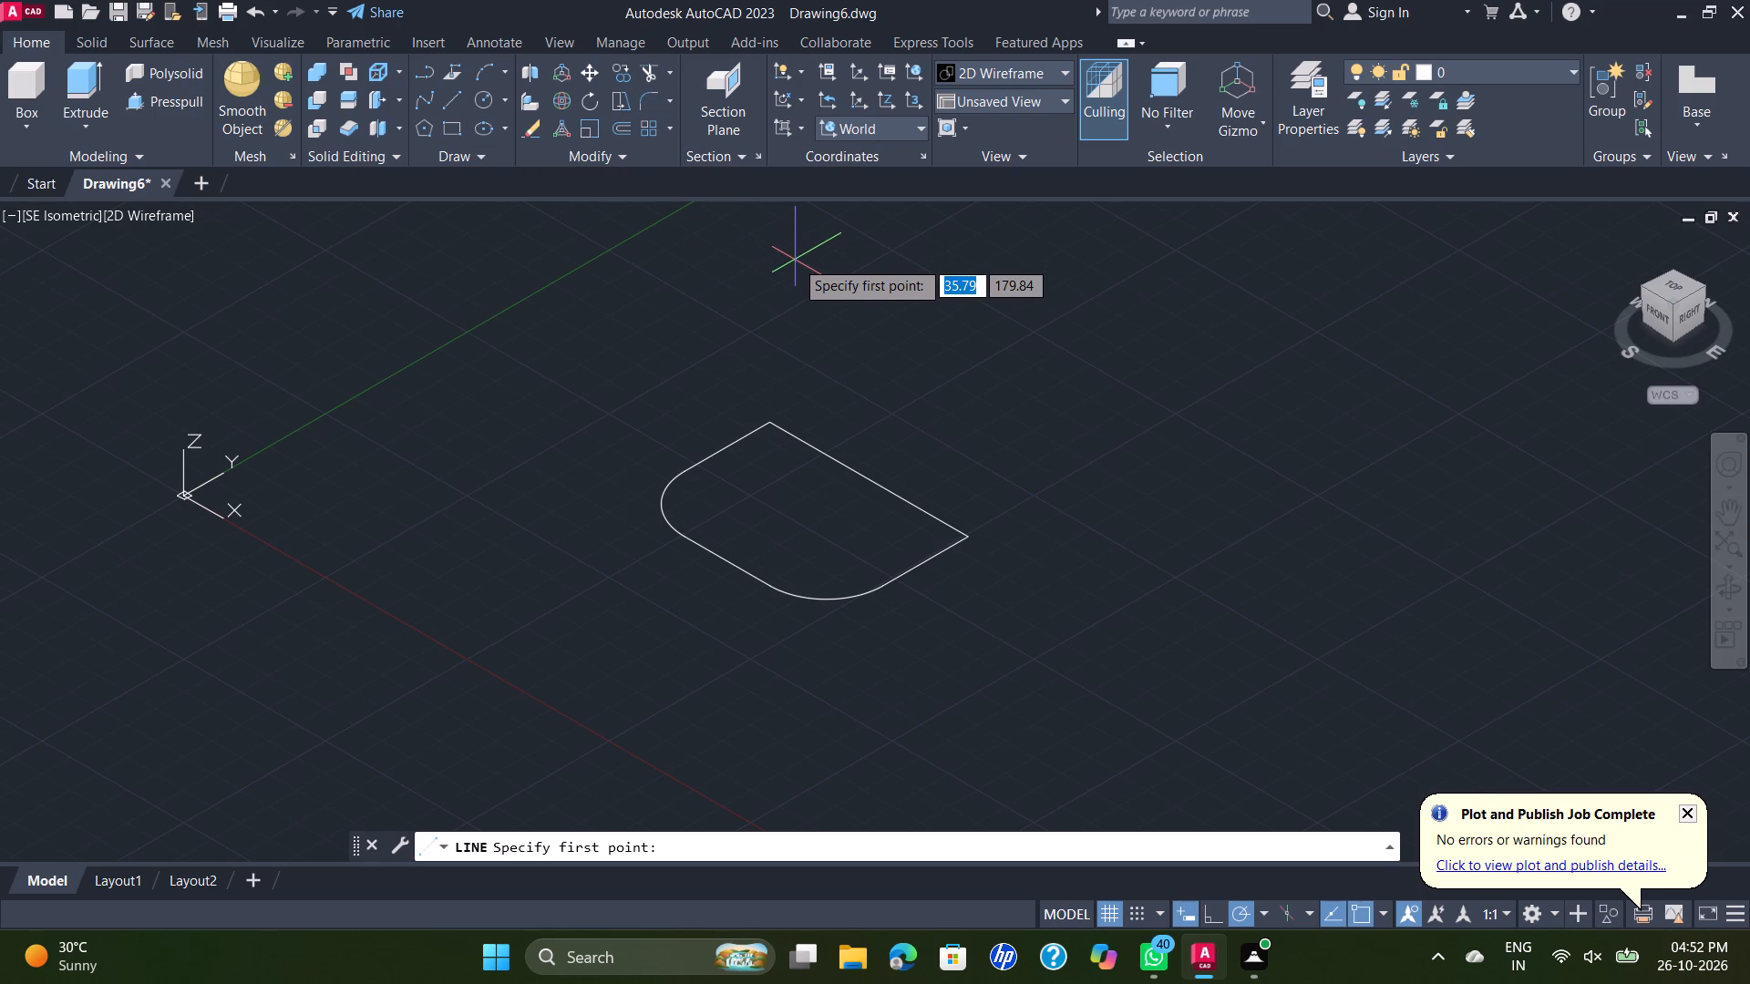
click(775, 420)
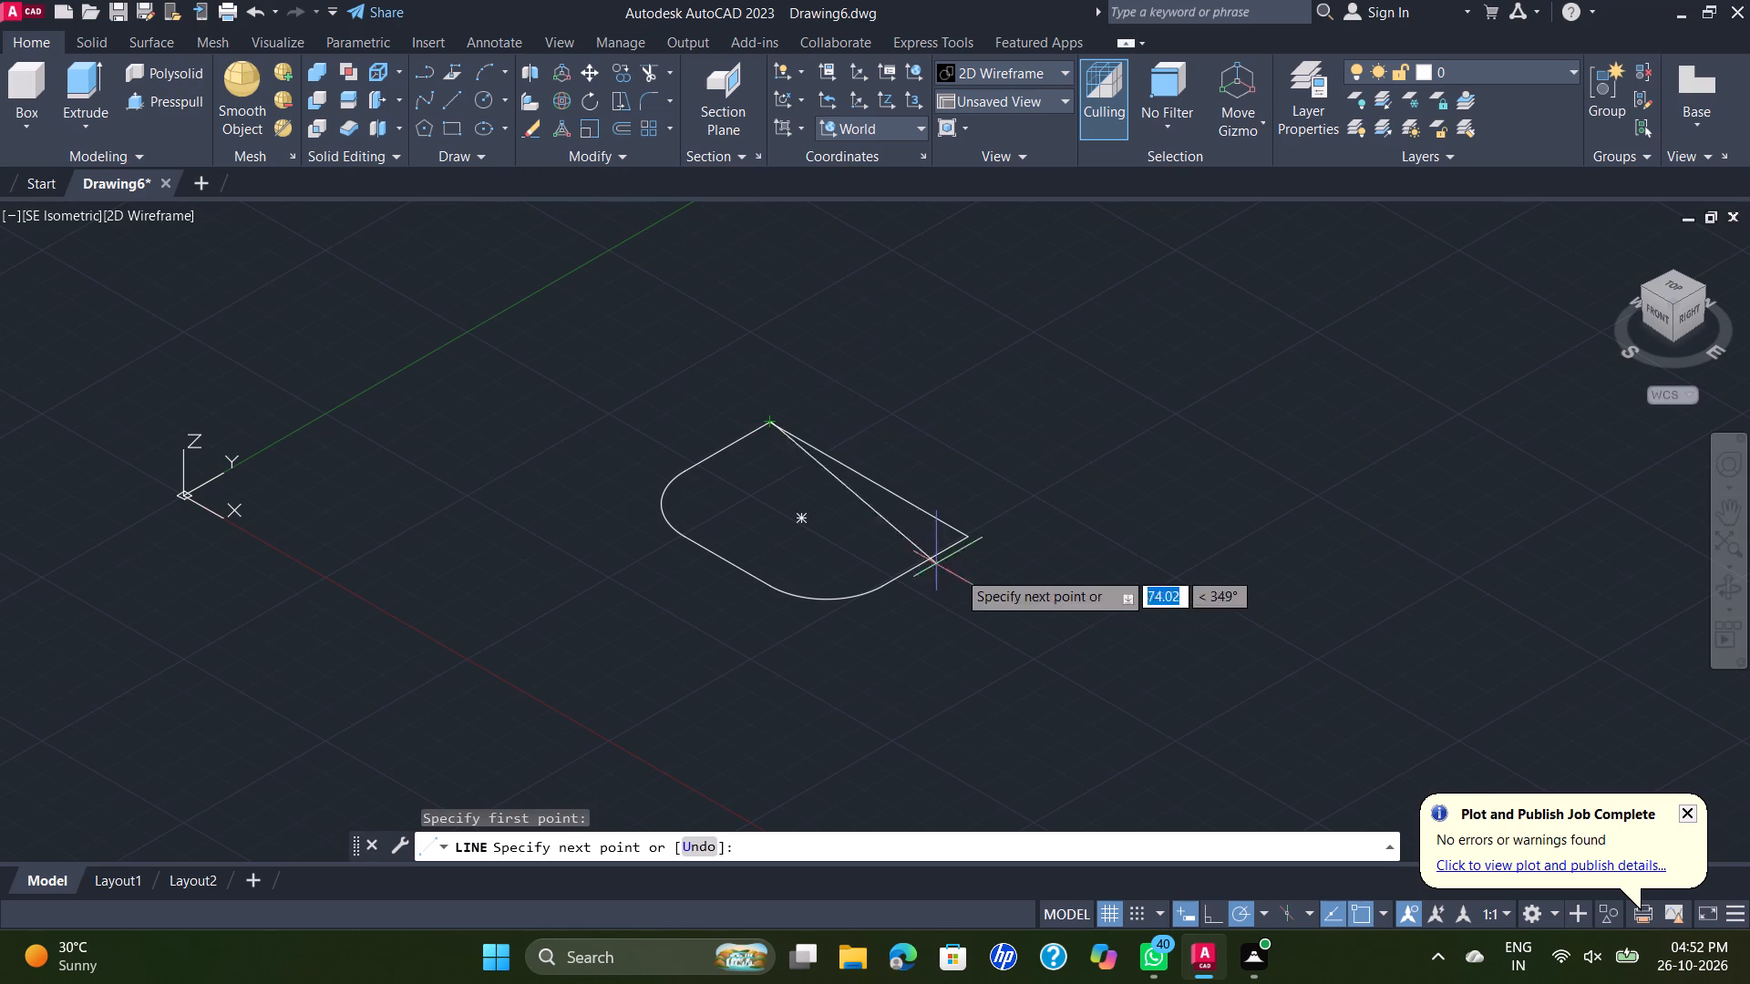
text(20)
key(Return)
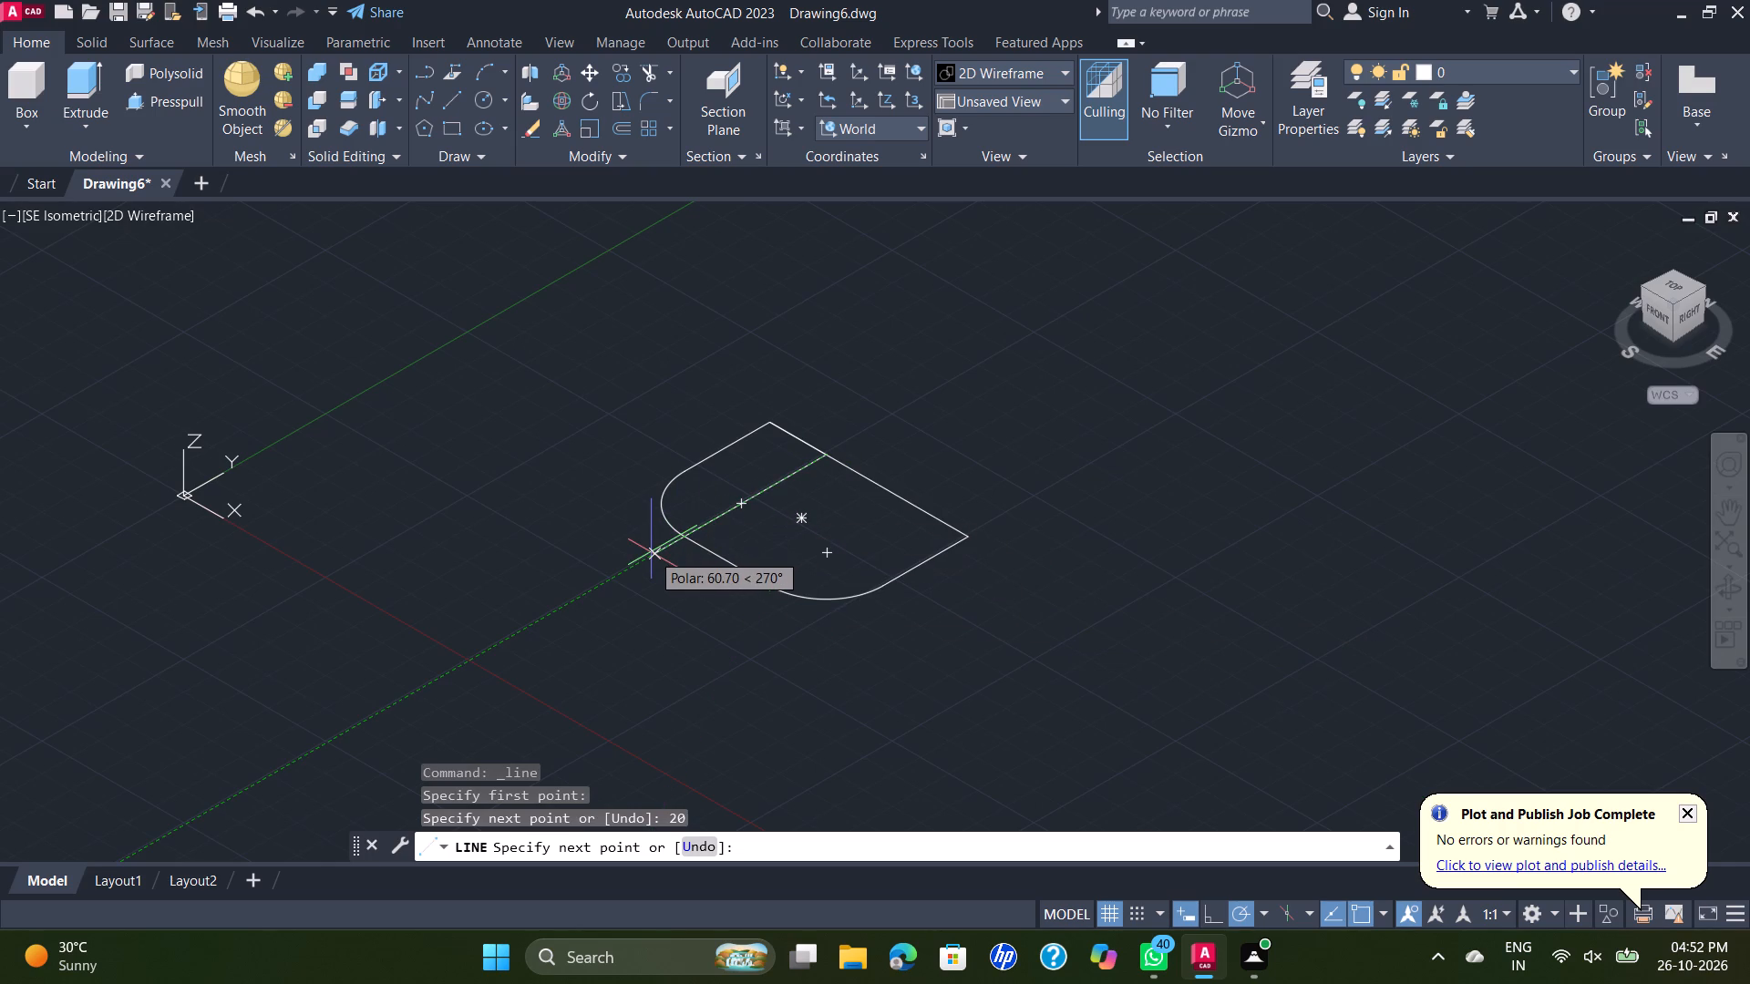
text(30)
key(Return)
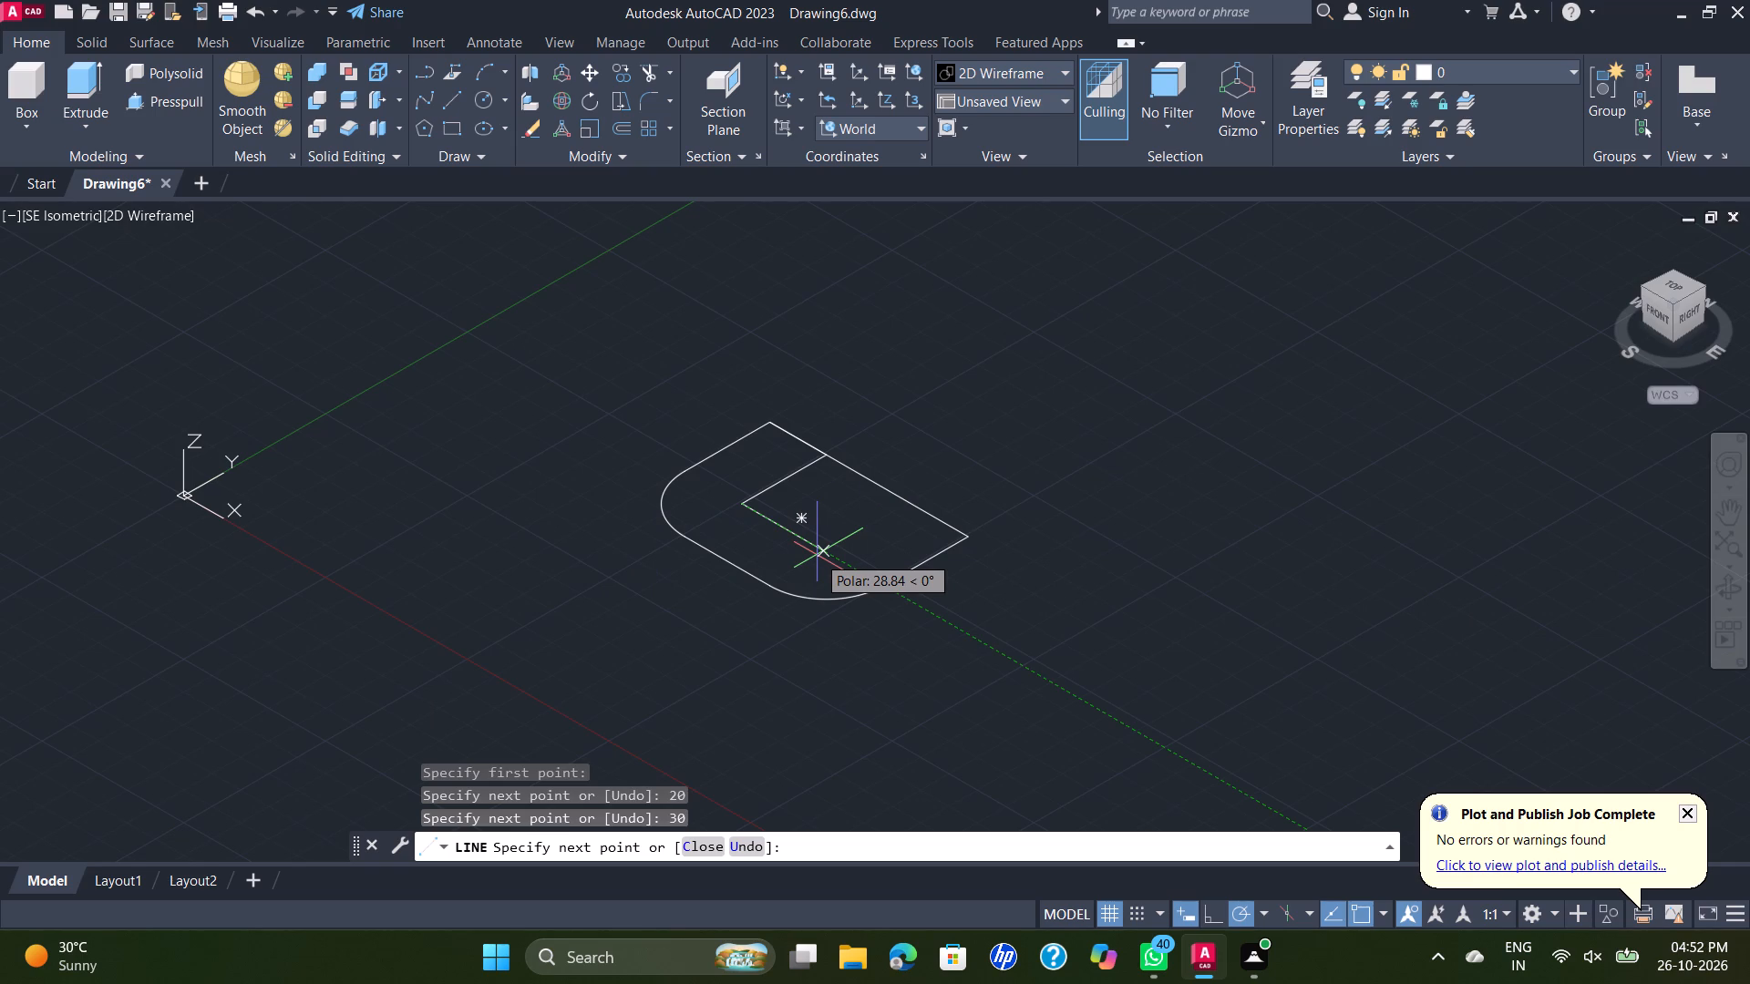
text(30)
key(Return)
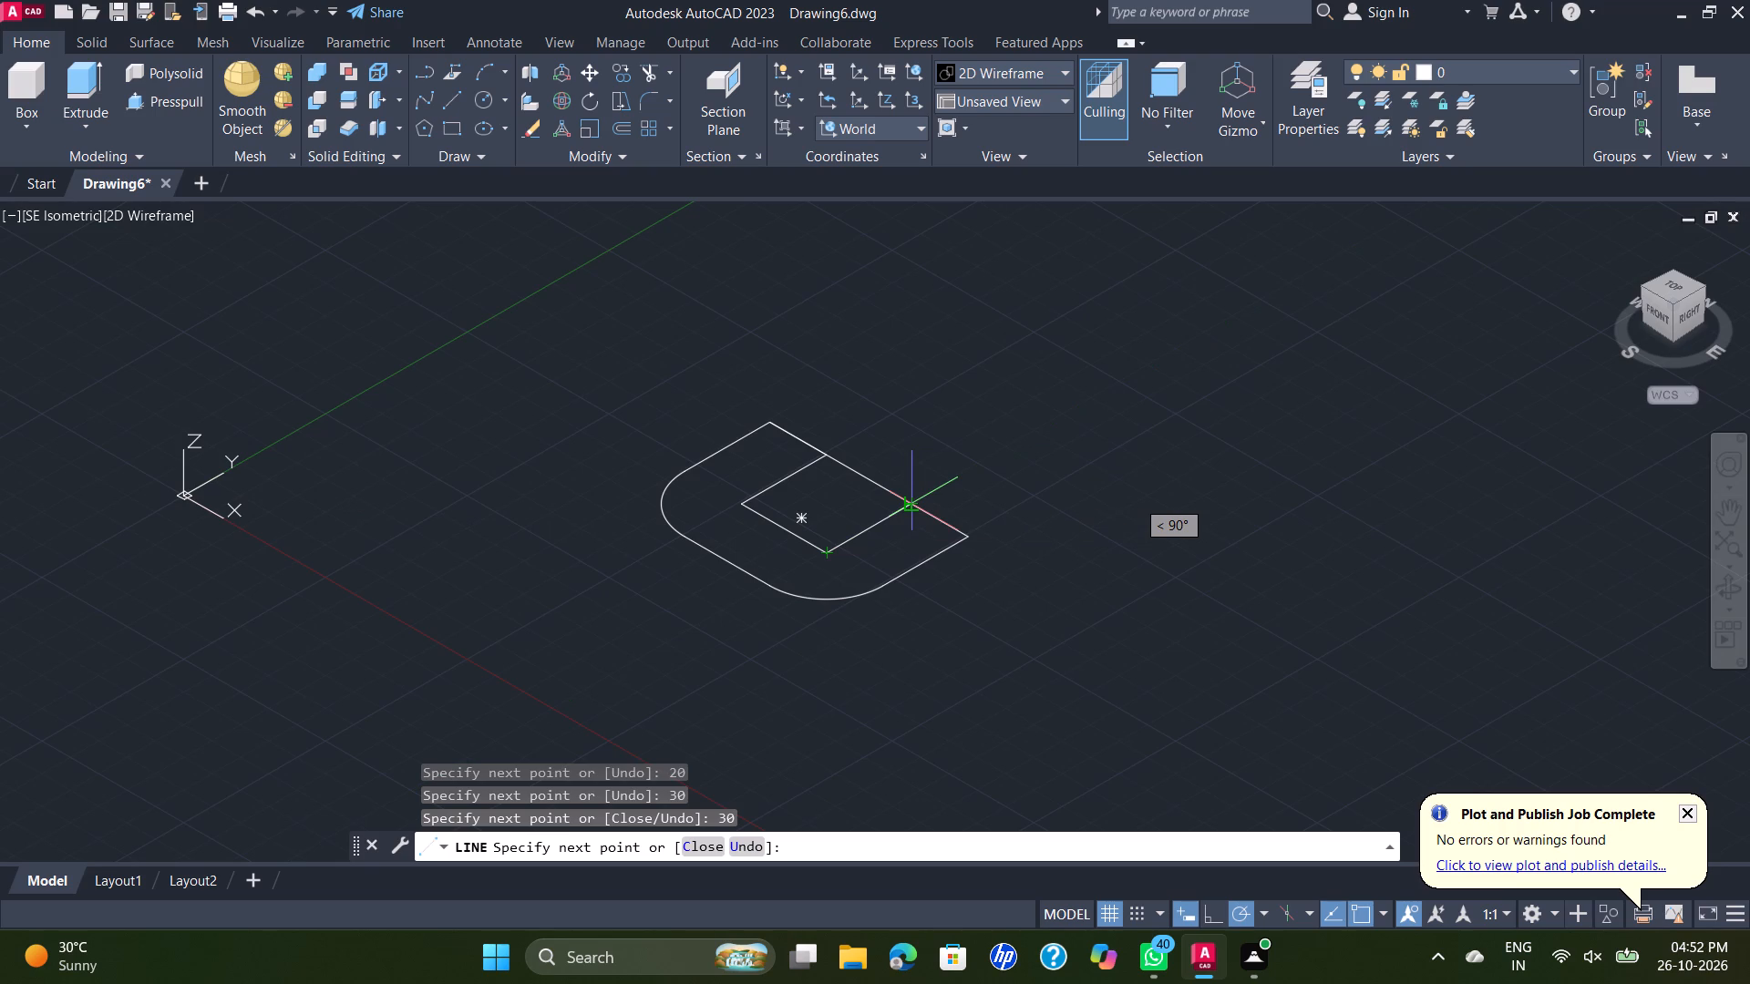
key(grave)
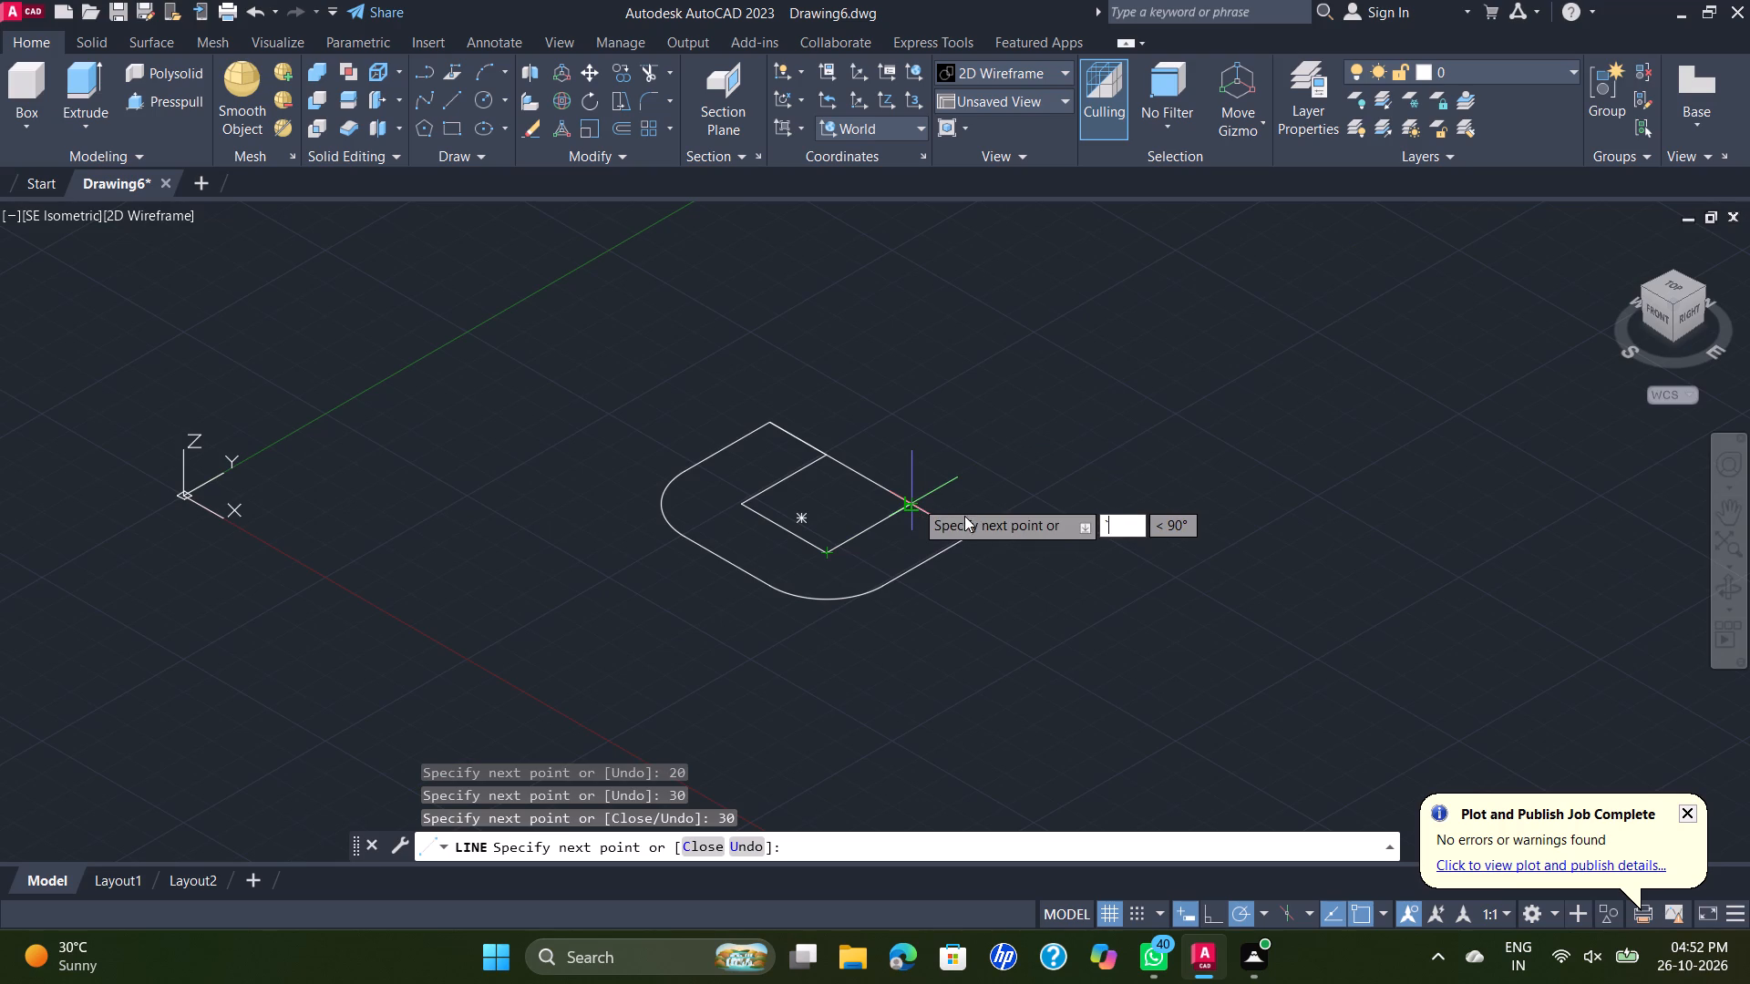
key(Escape)
Erase the 30 mm guide line parallel to Y, keeping the 30 mm line inside the base.
click(806, 463)
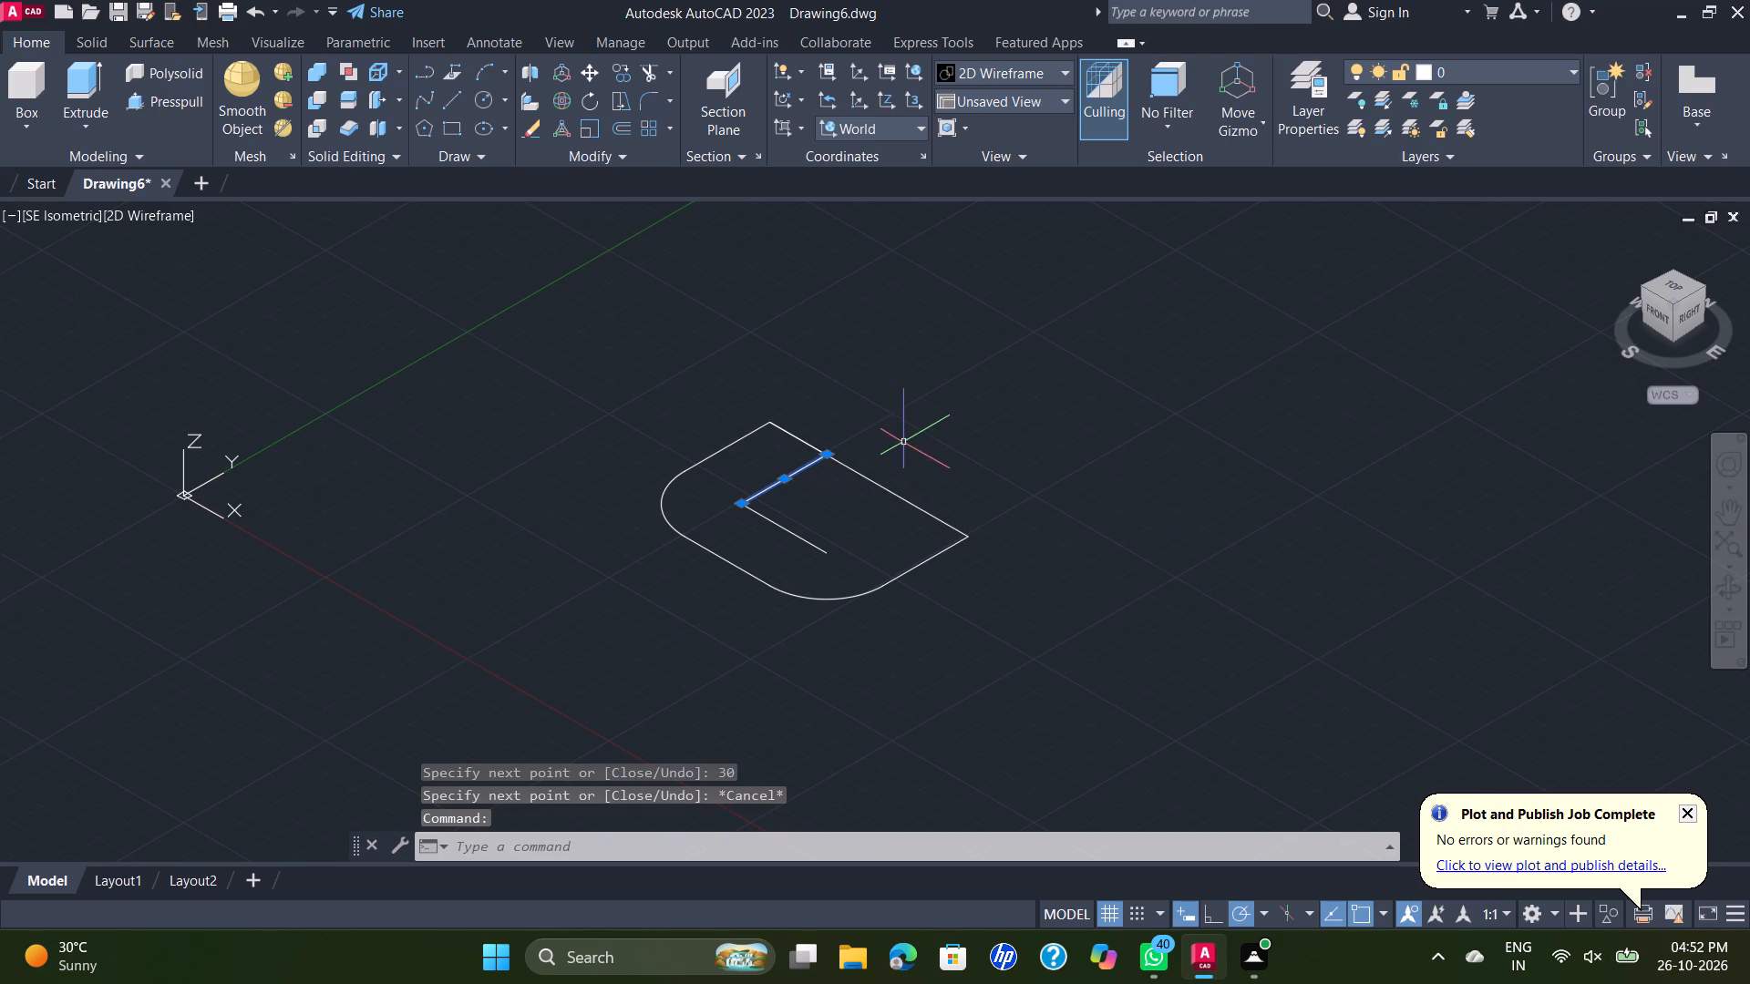
key(Delete)
Draw a 15 mm diameter circle centred on the lower-X end of the 30 mm inner line.
click(486, 104)
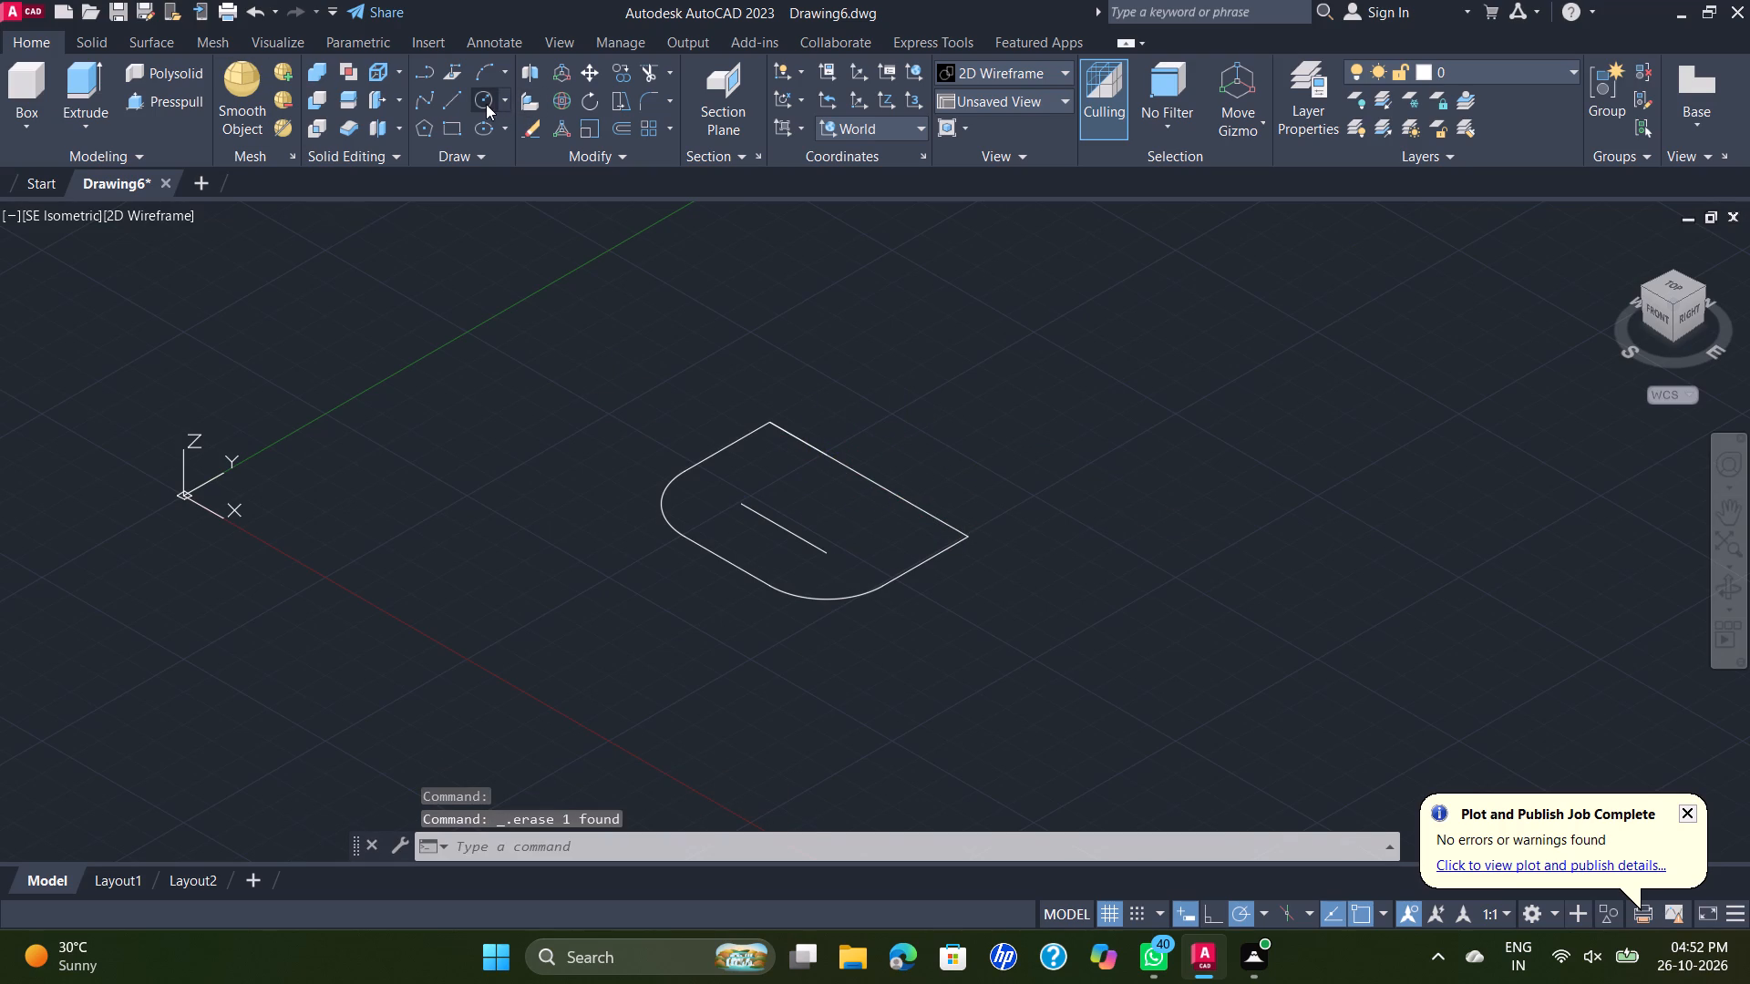
click(741, 503)
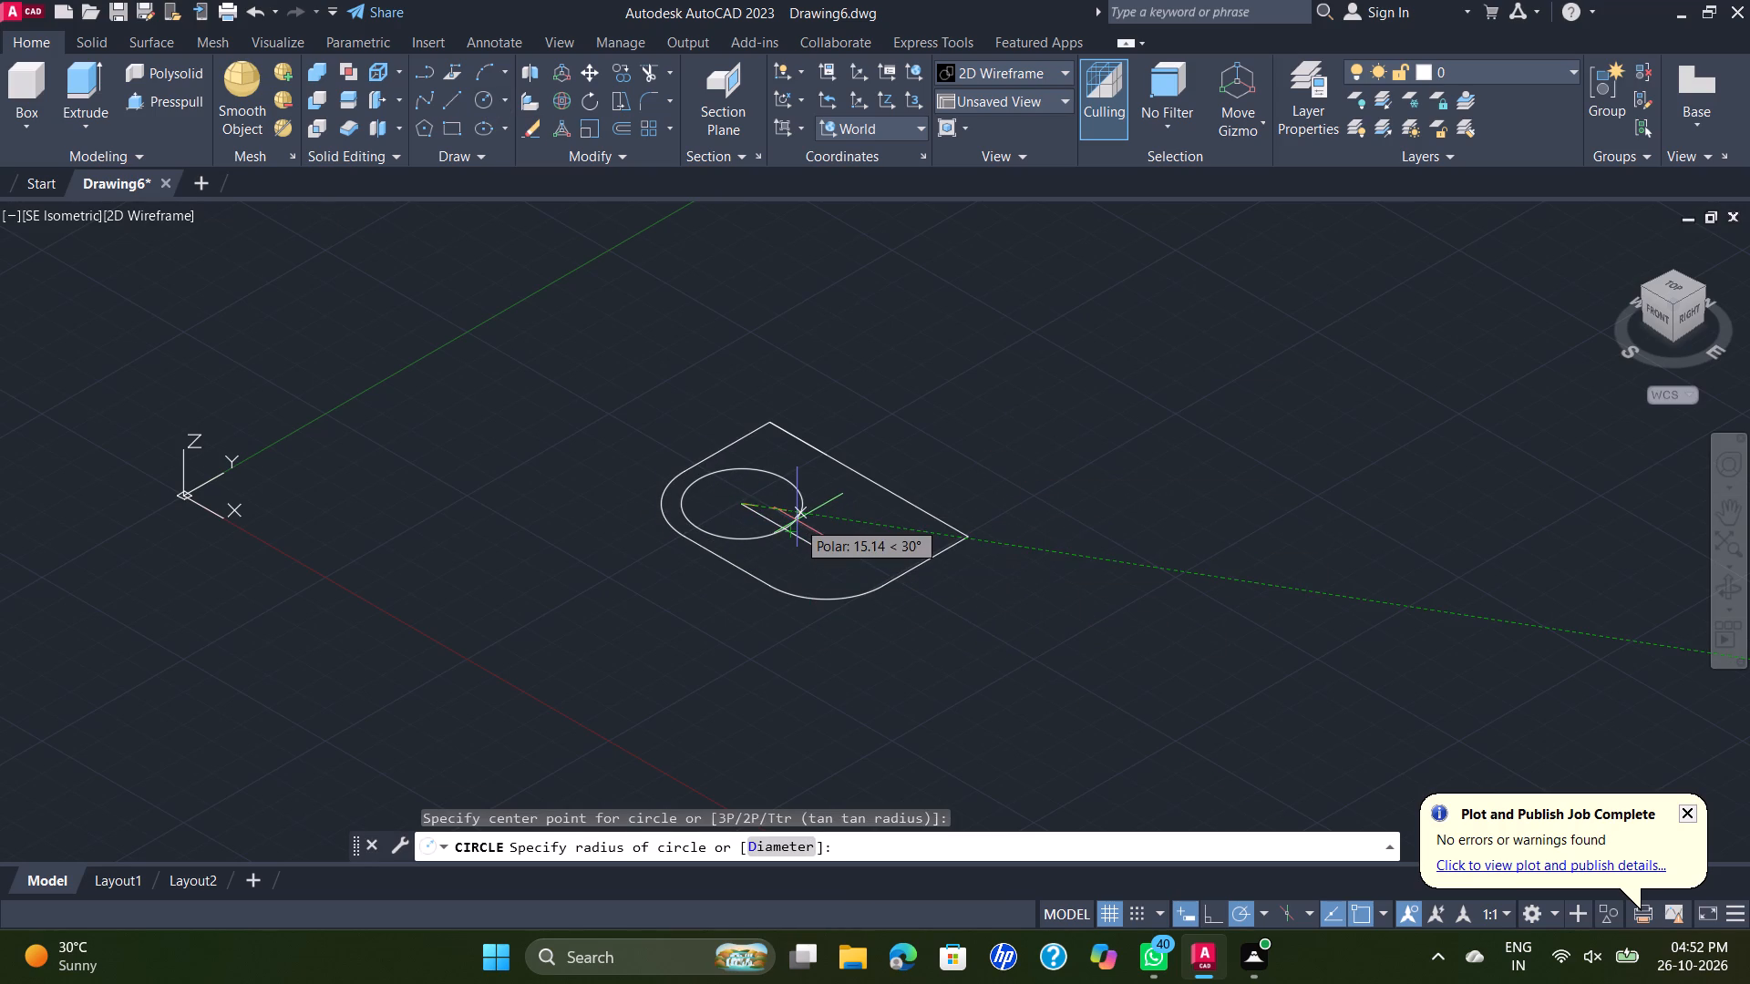
key(d)
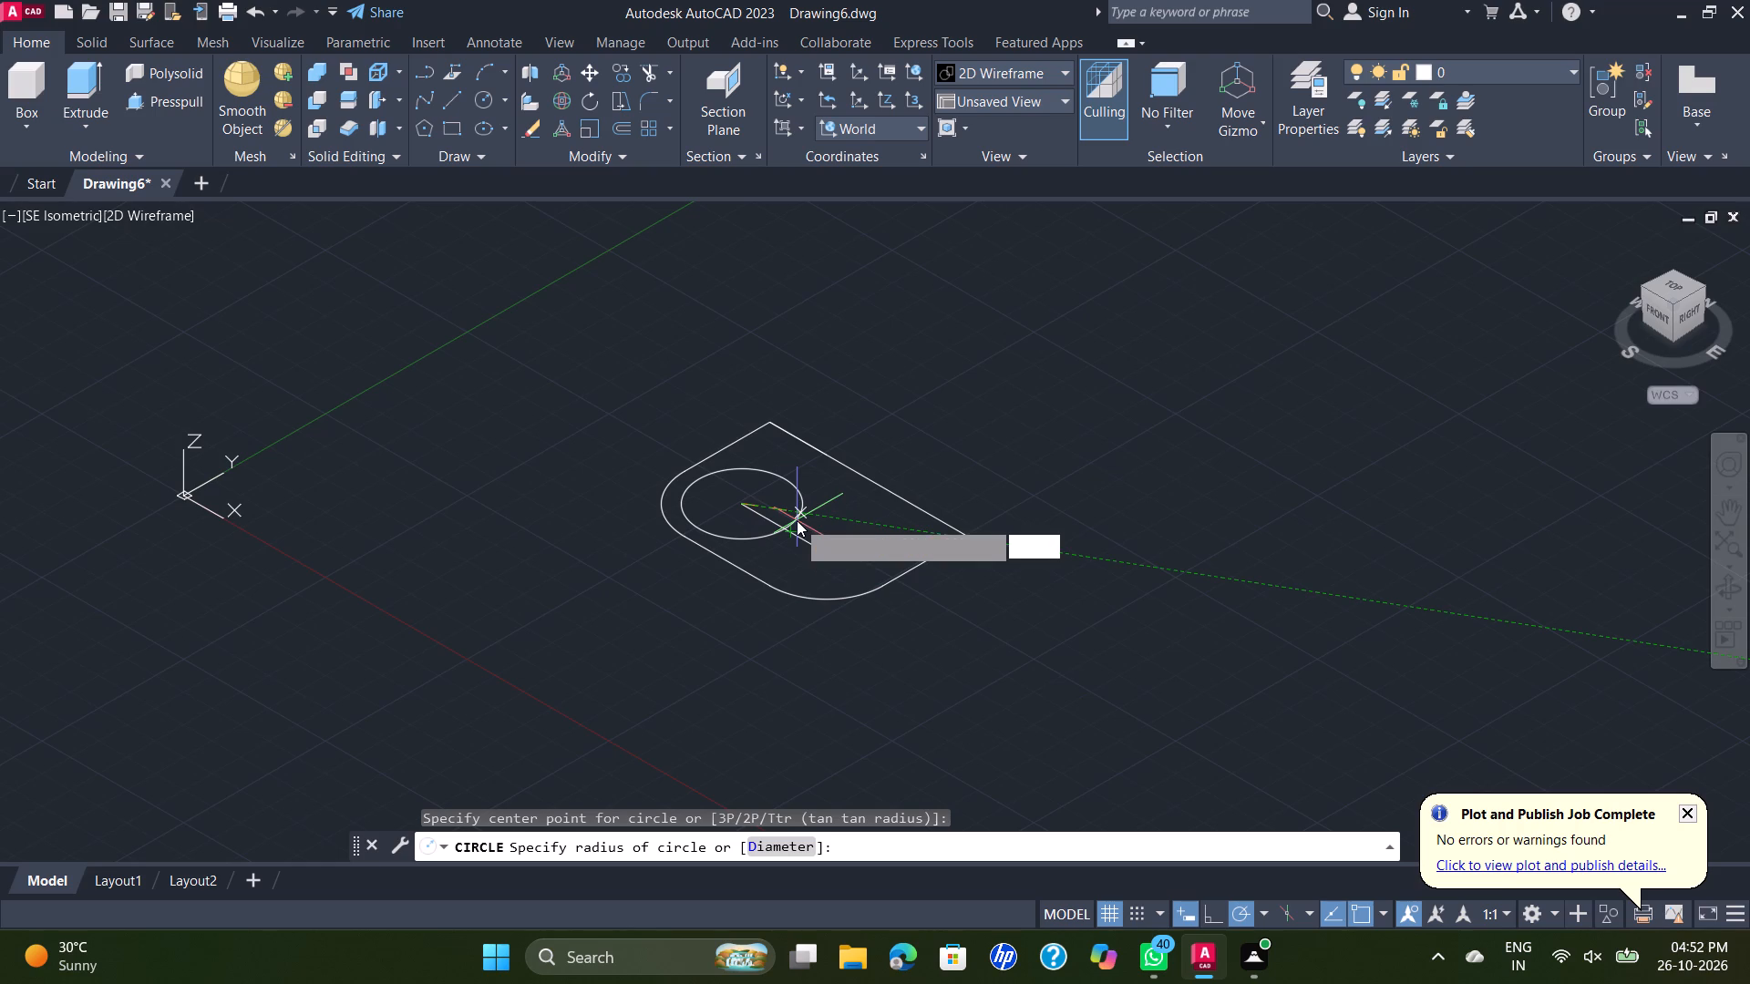
key(Return)
text(15)
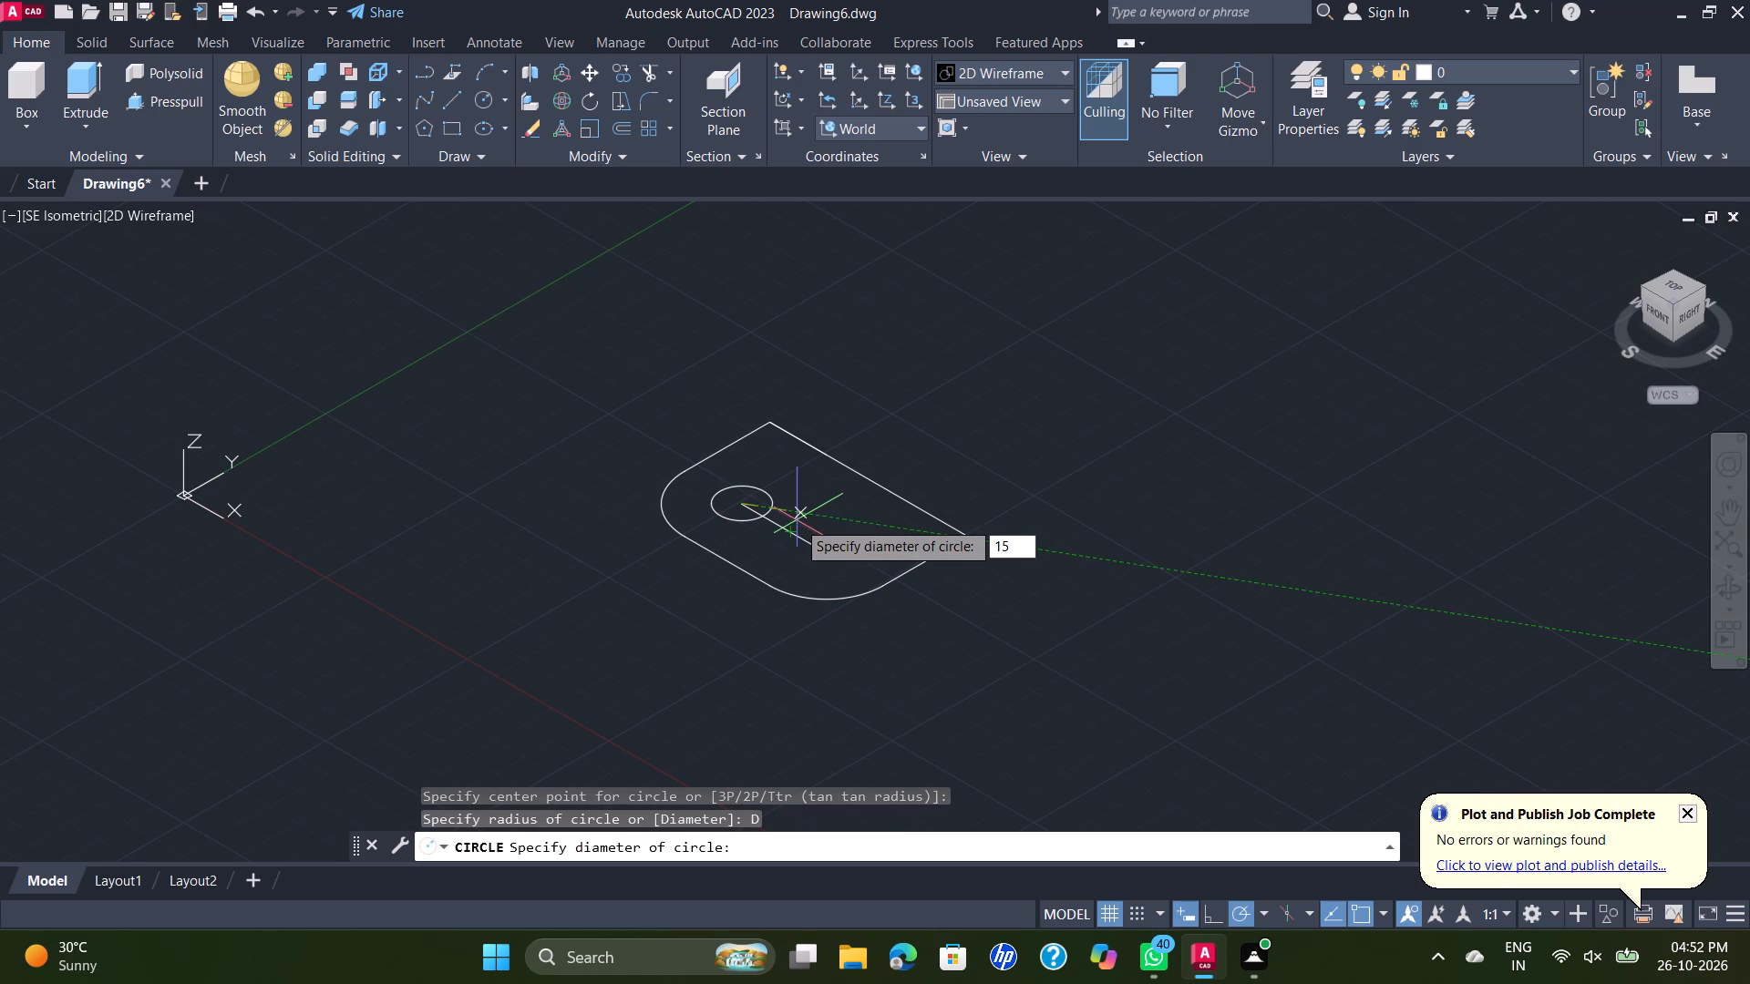
key(Return)
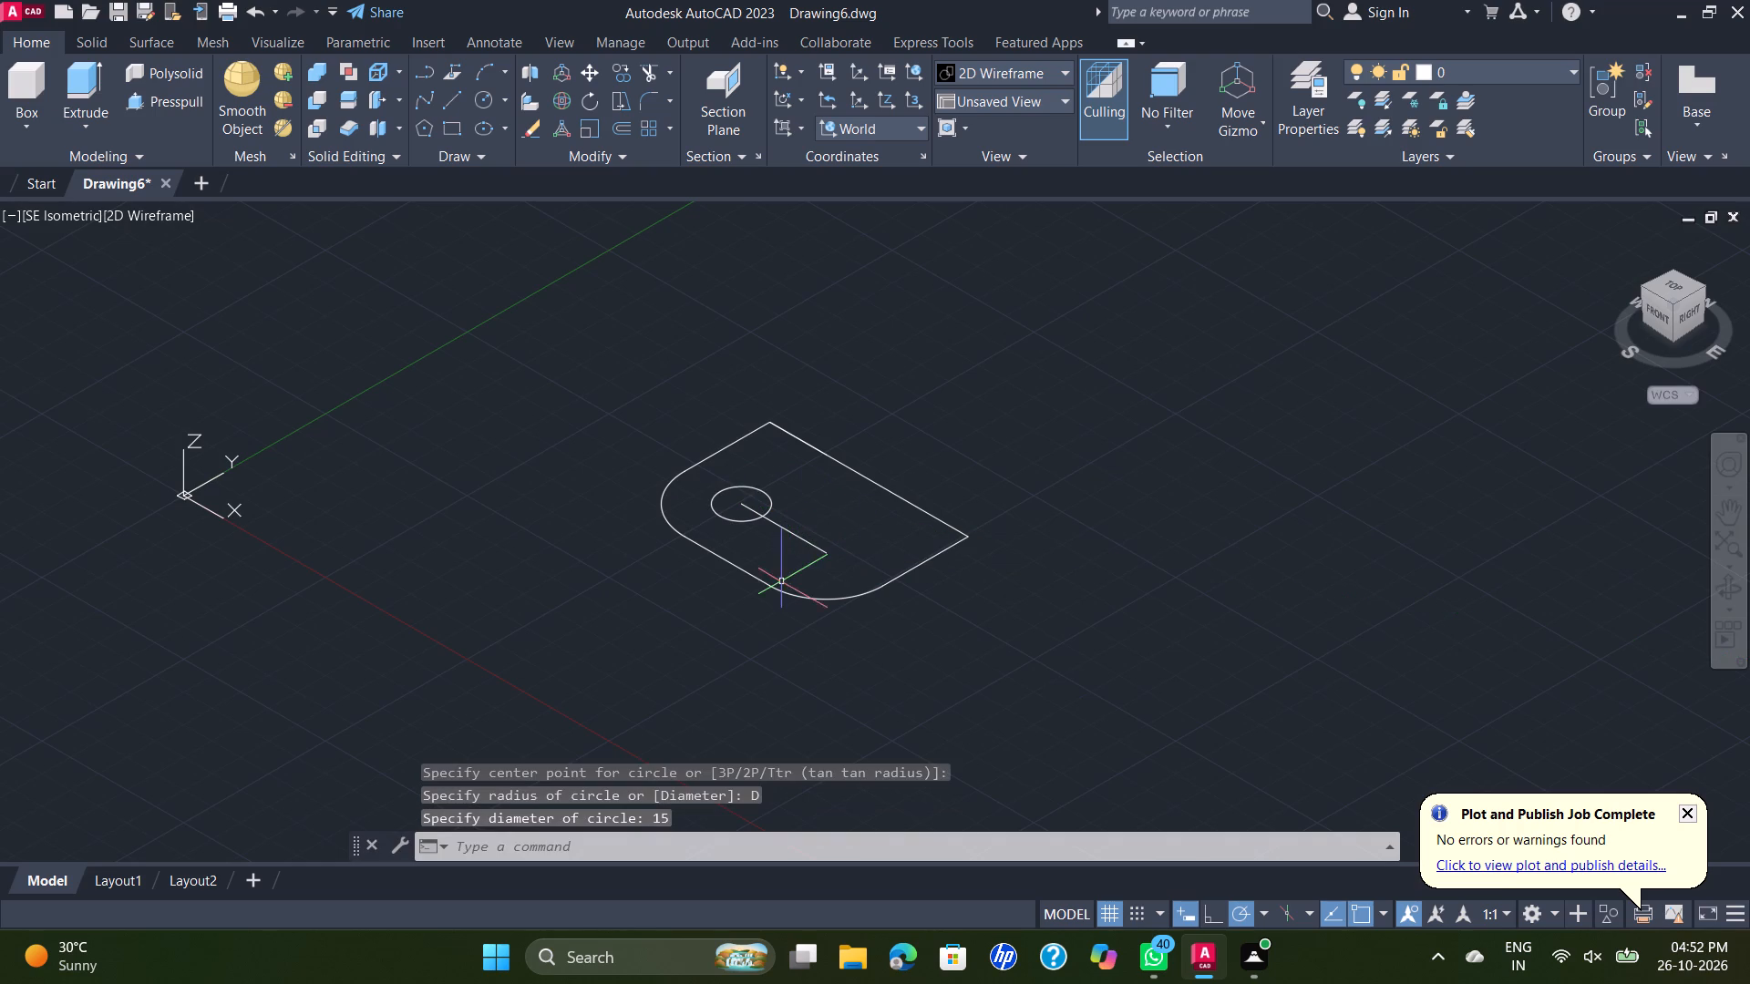
Copy the 15 mm circle from its centre to the other end of the 30 mm inner line.
click(772, 507)
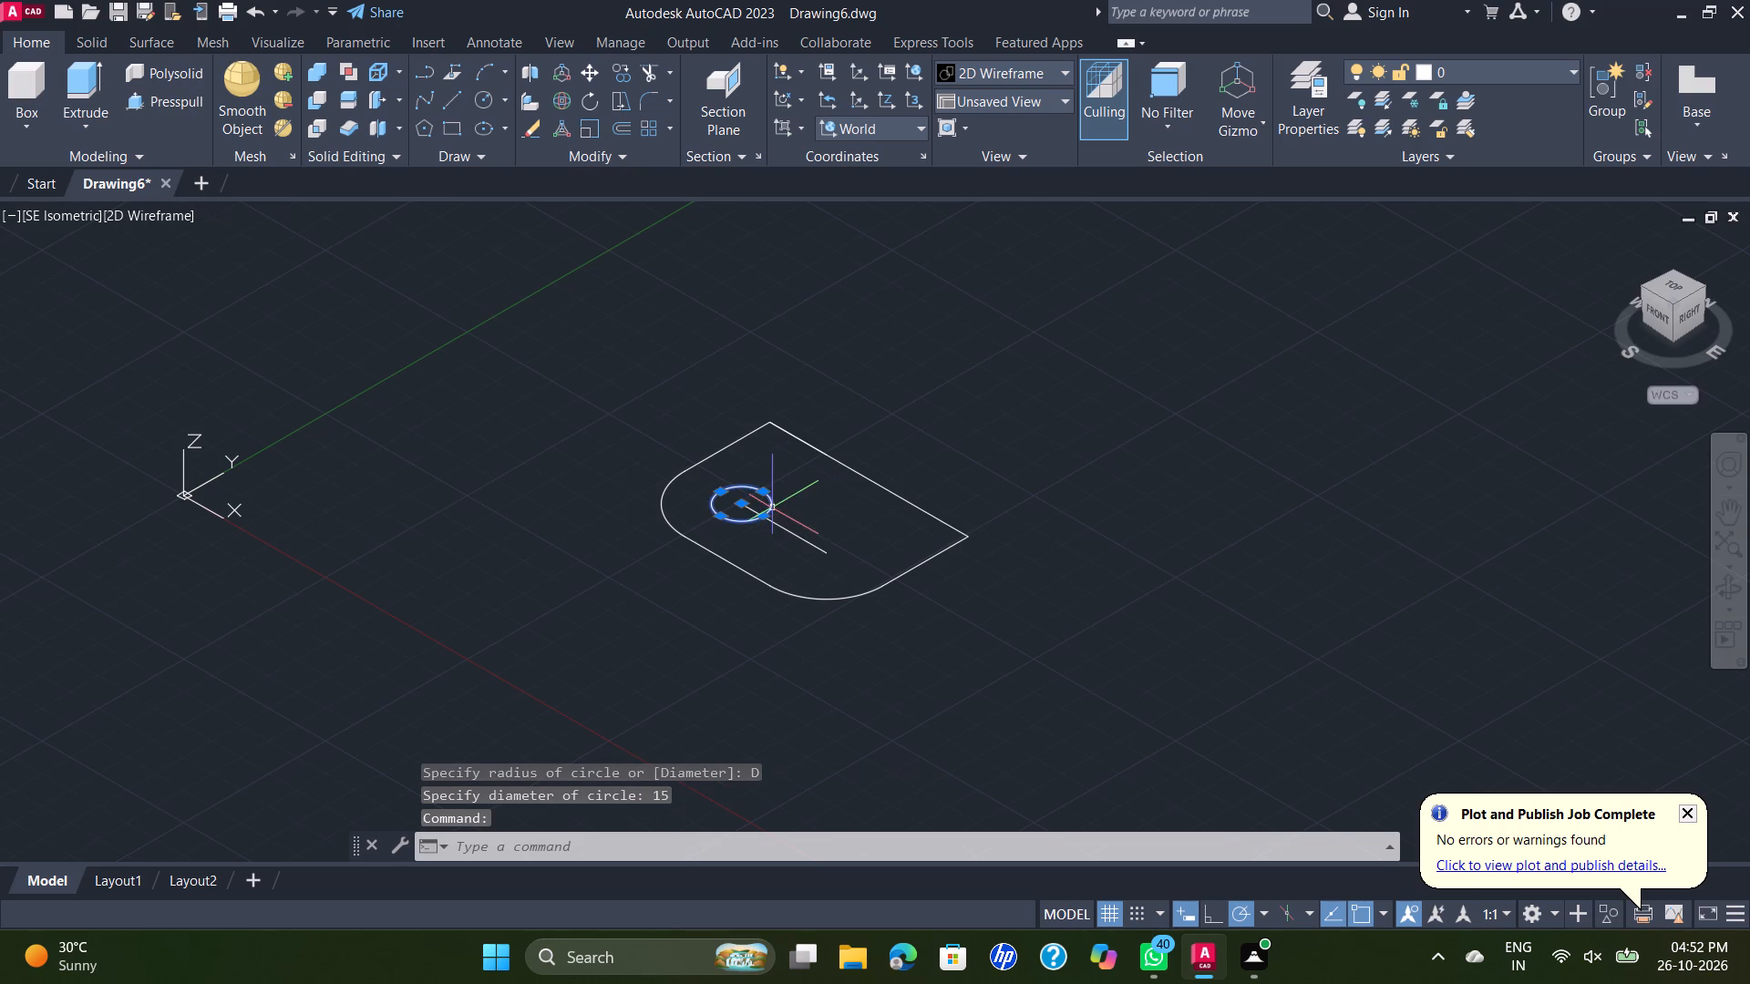
click(622, 72)
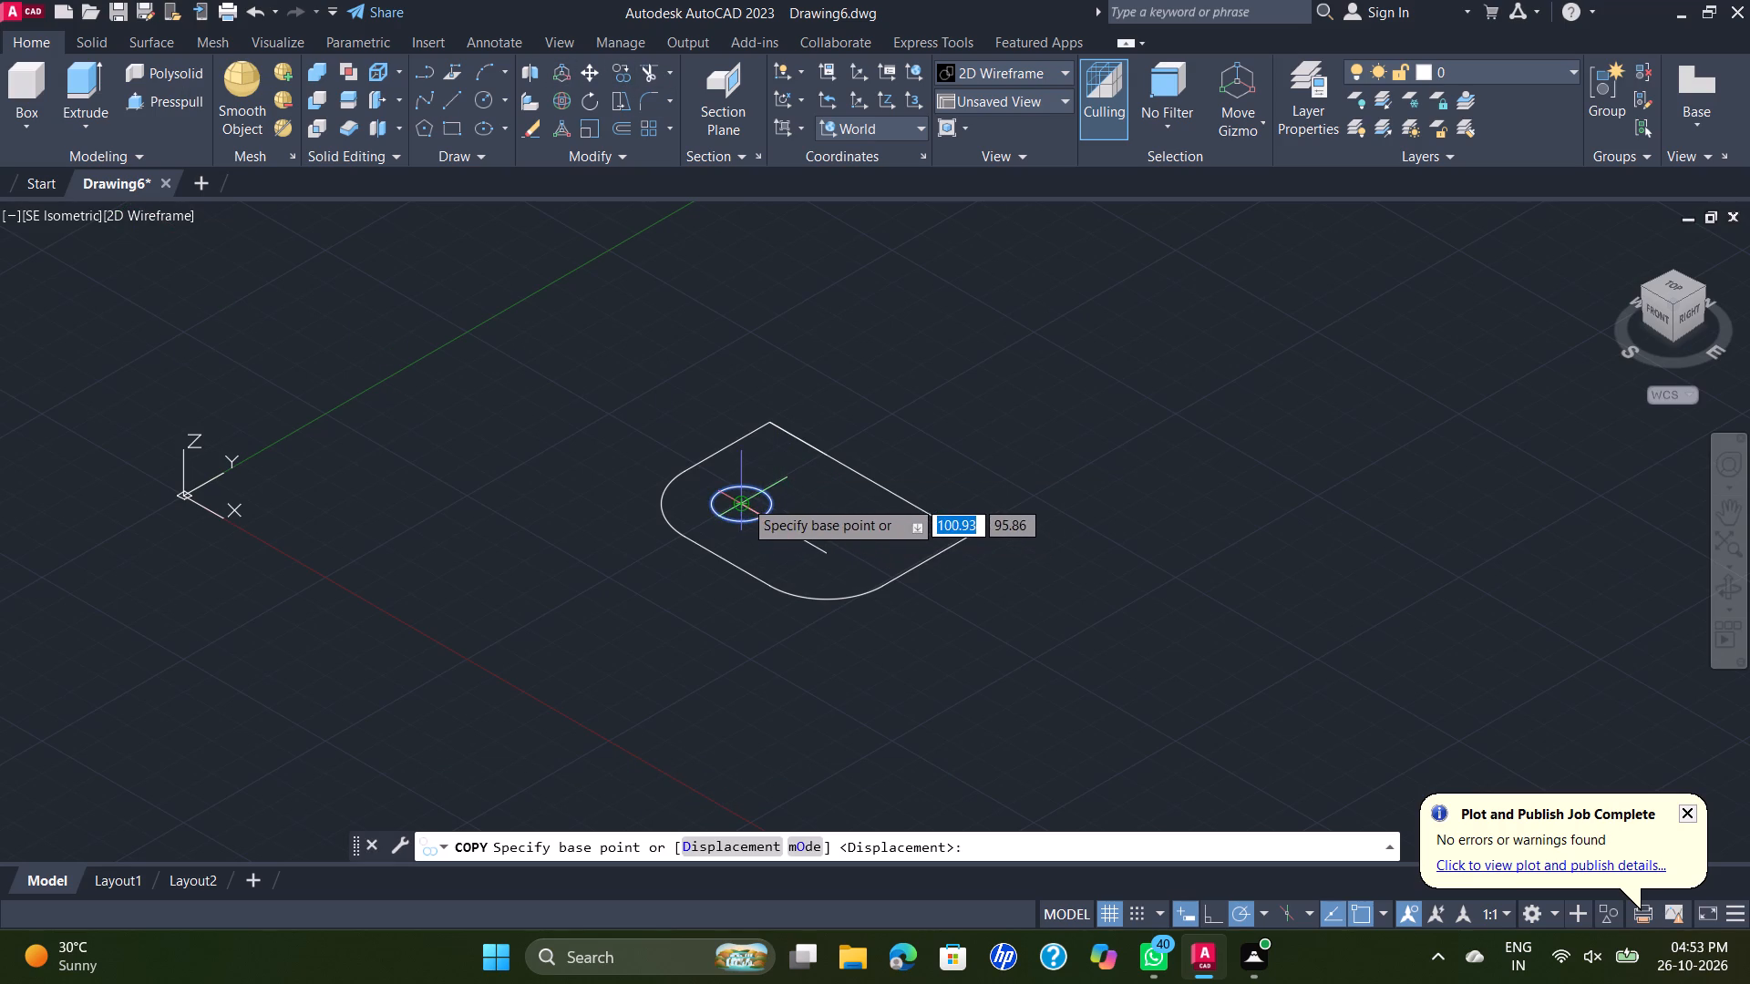
click(744, 499)
click(826, 557)
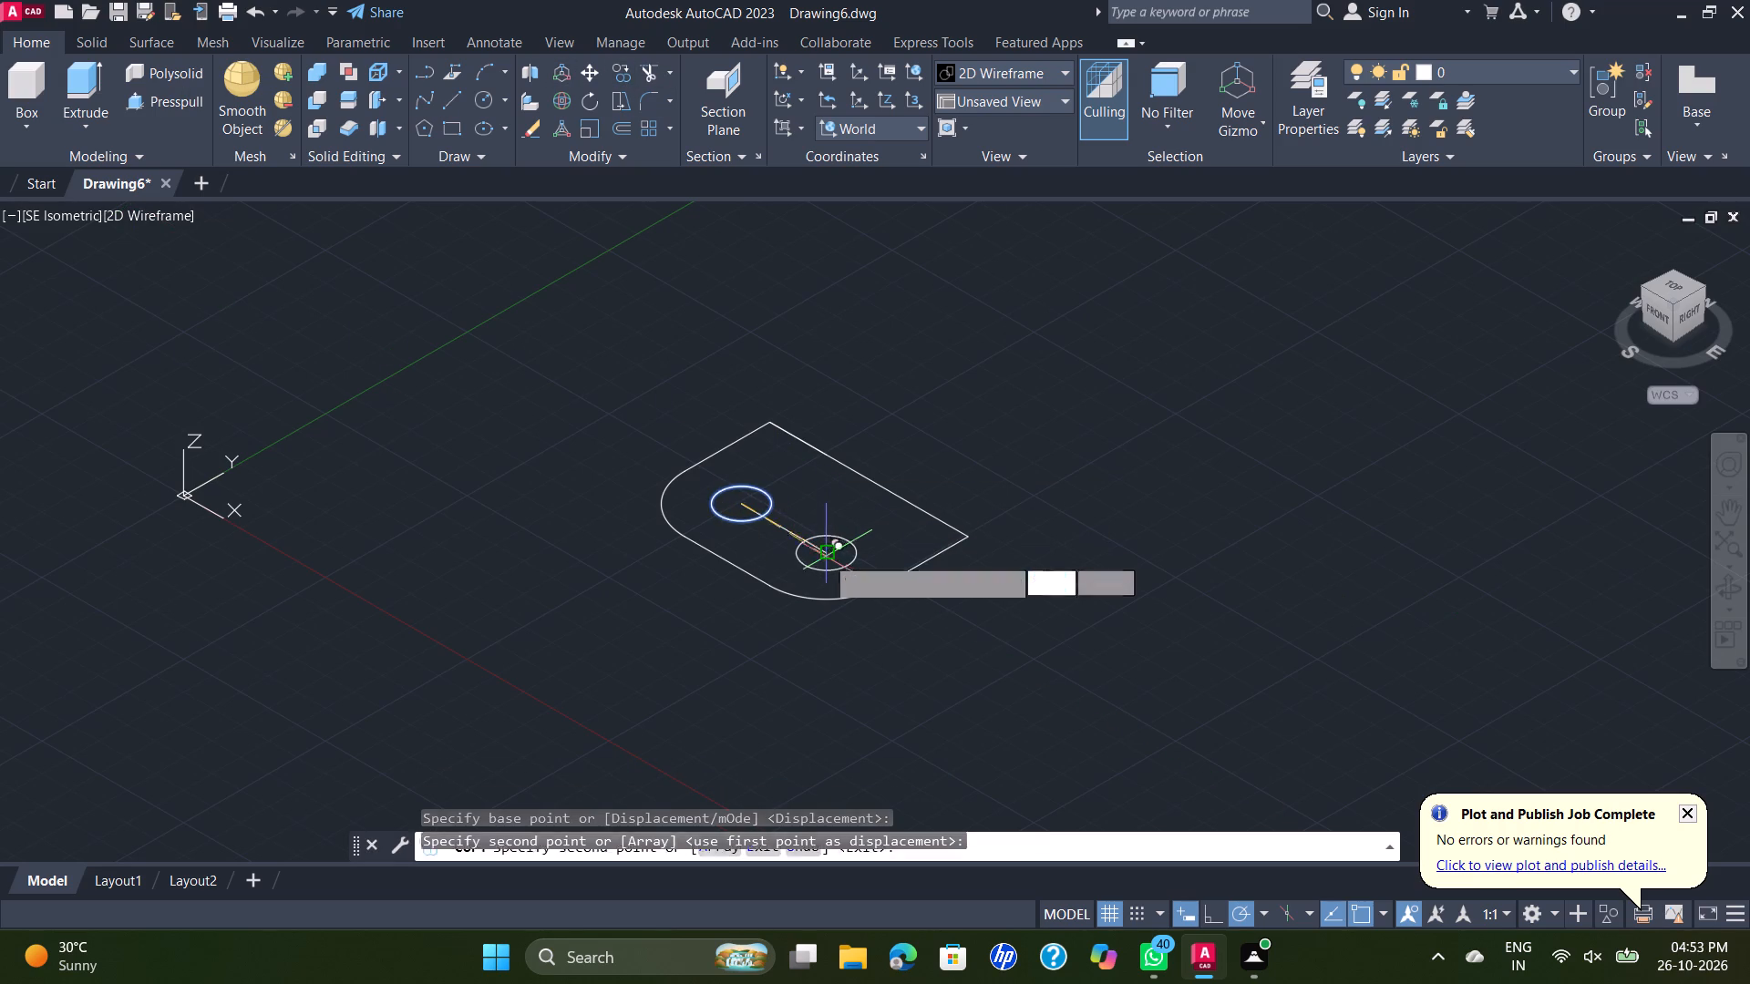
key(Escape)
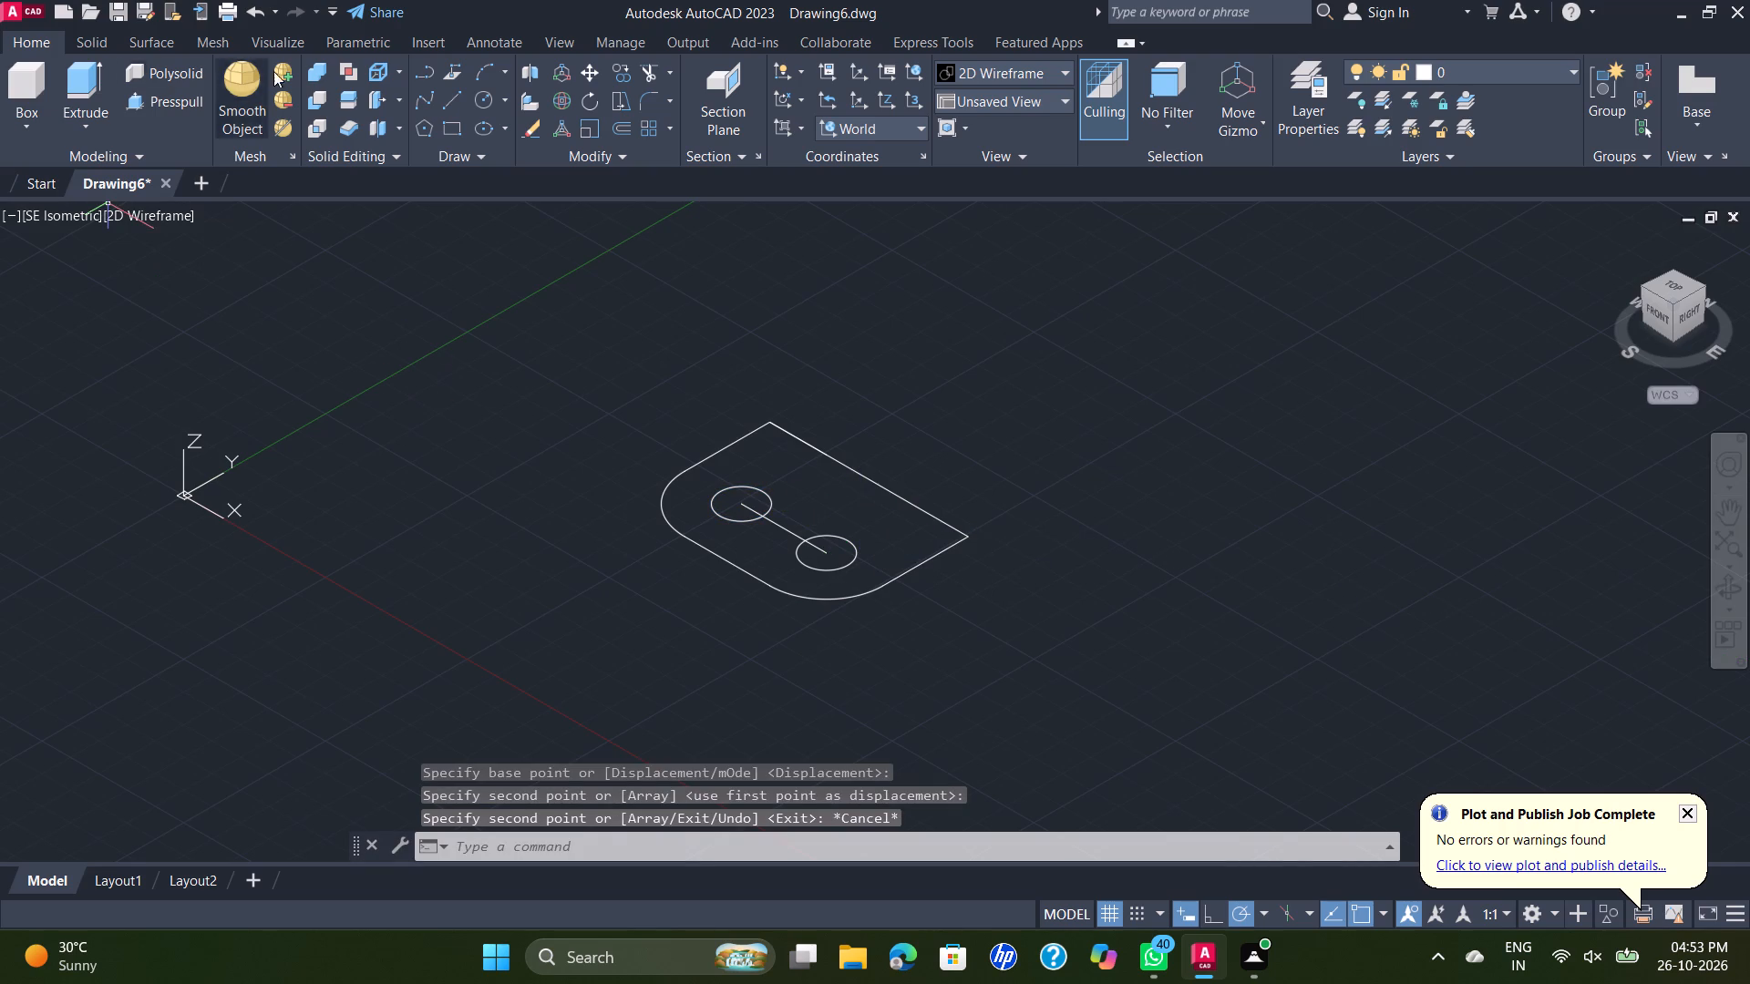
Connect the two circles with two 30 mm lines along X, joining their back quadrants and their front quadrants.
click(450, 90)
scroll(810, 532, up, 2)
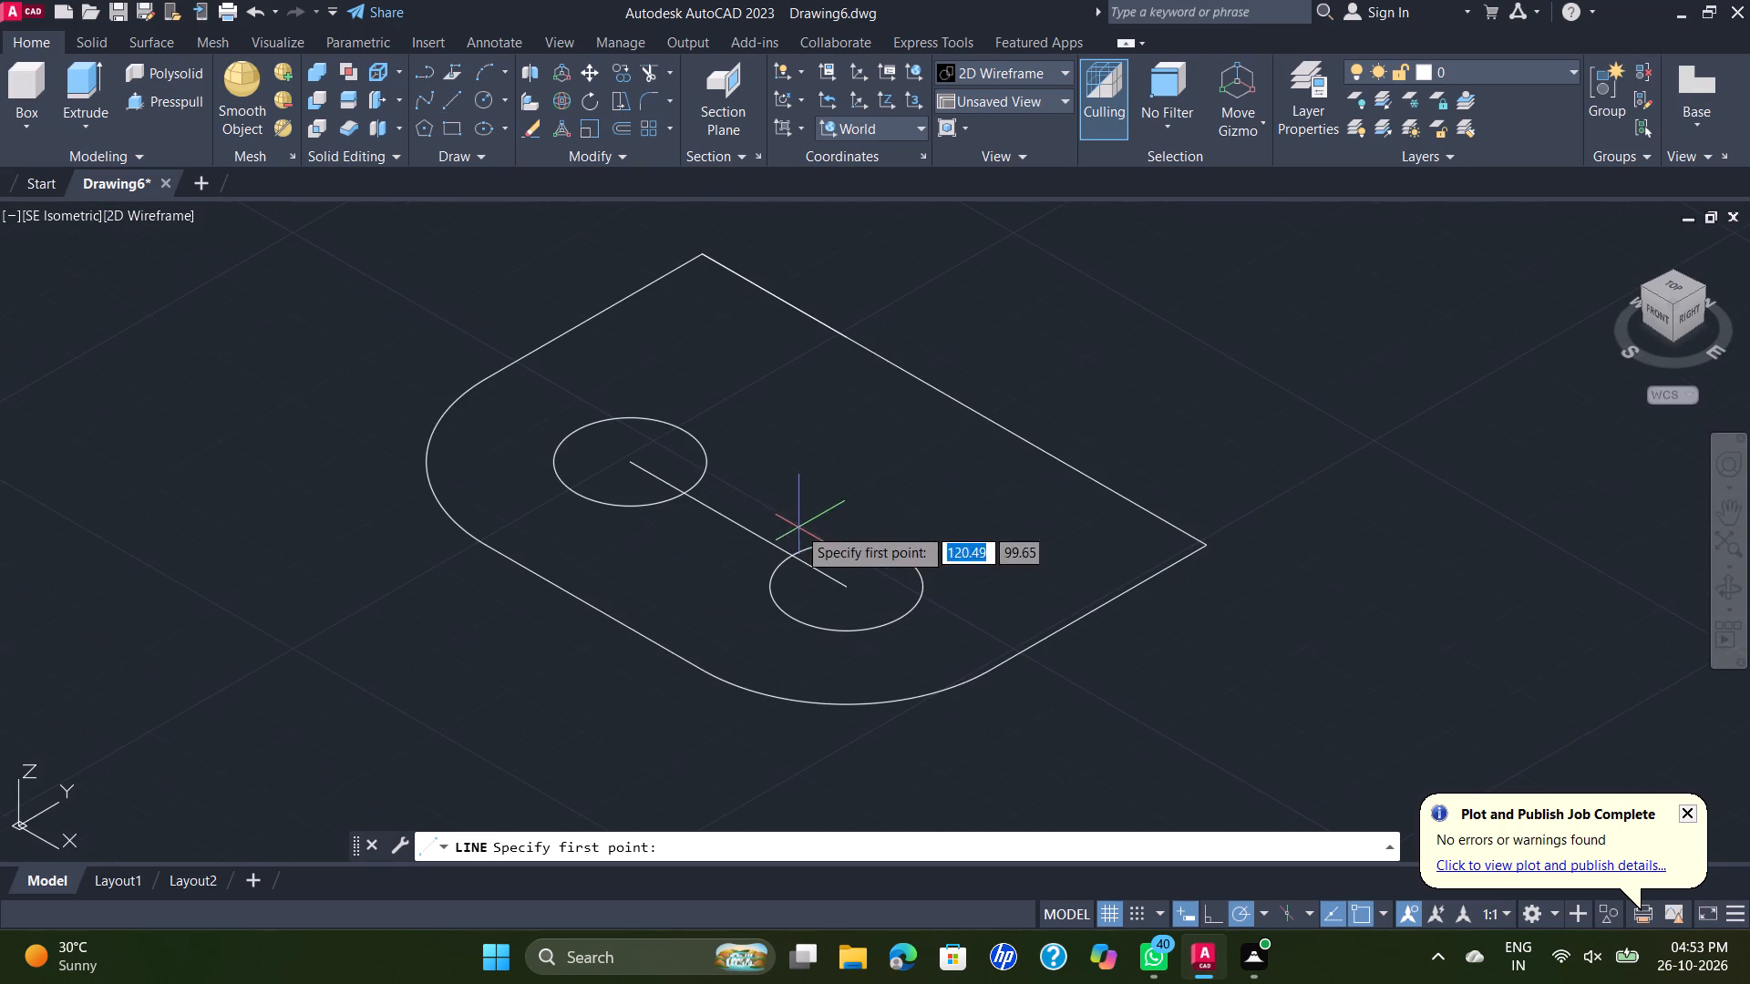
click(684, 429)
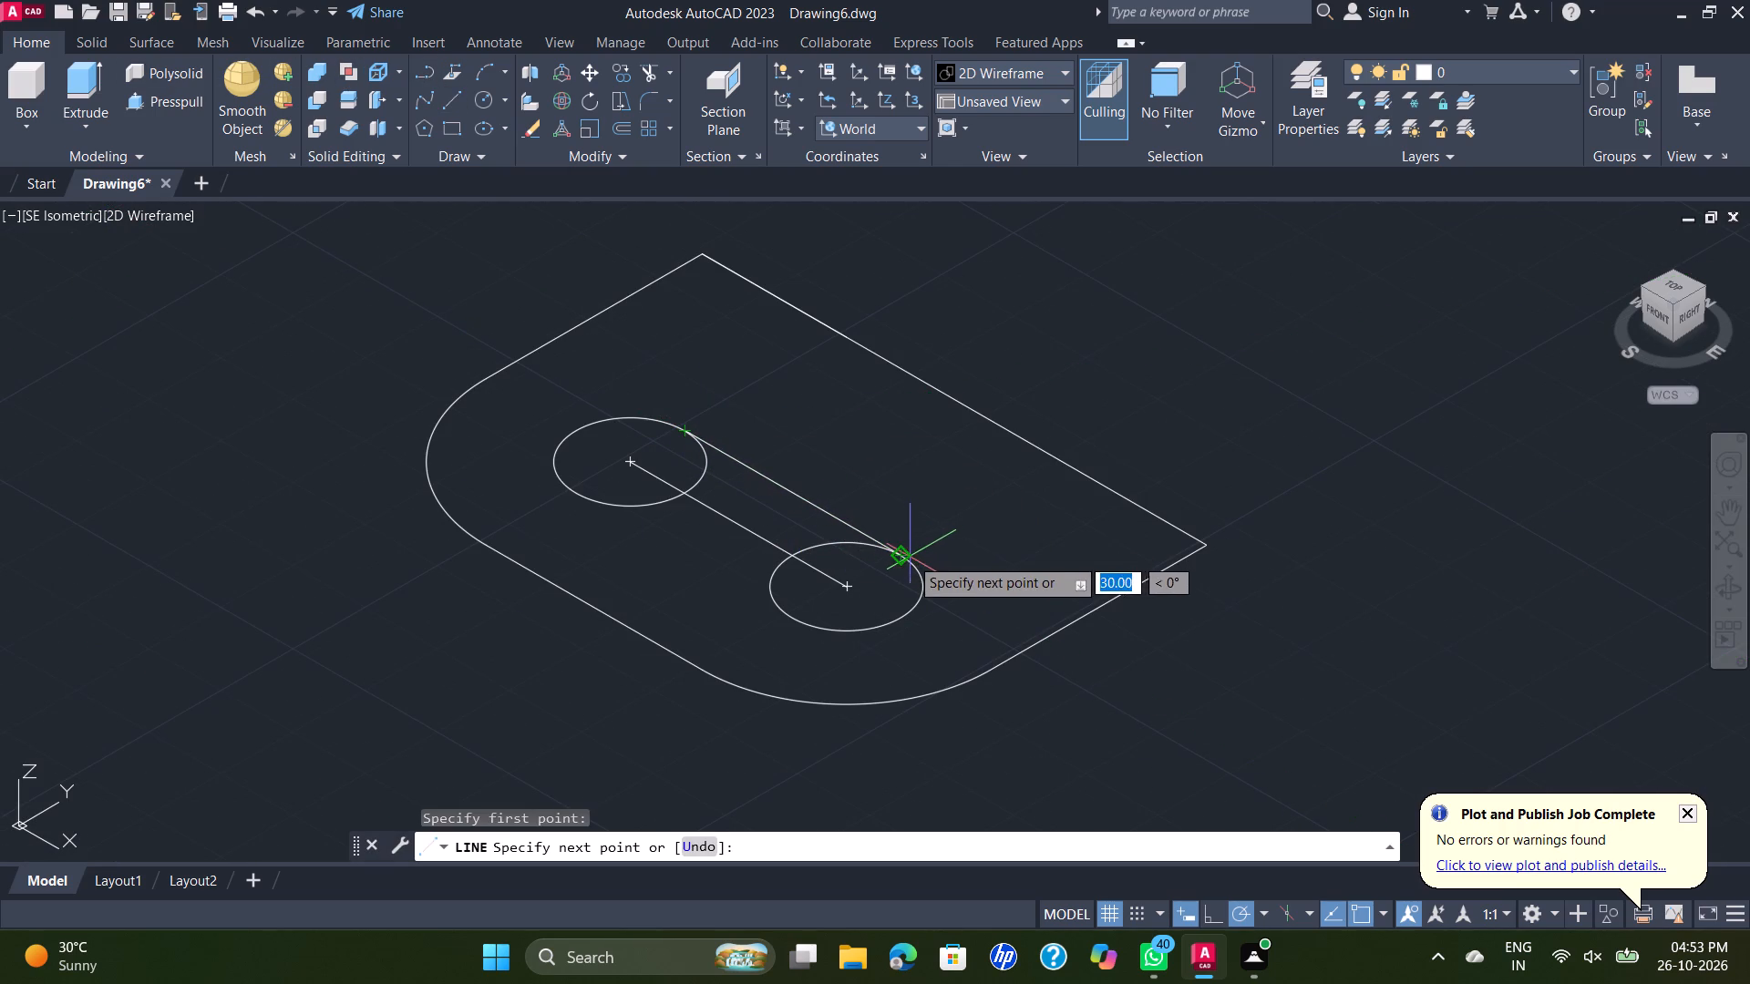
click(901, 555)
key(grave)
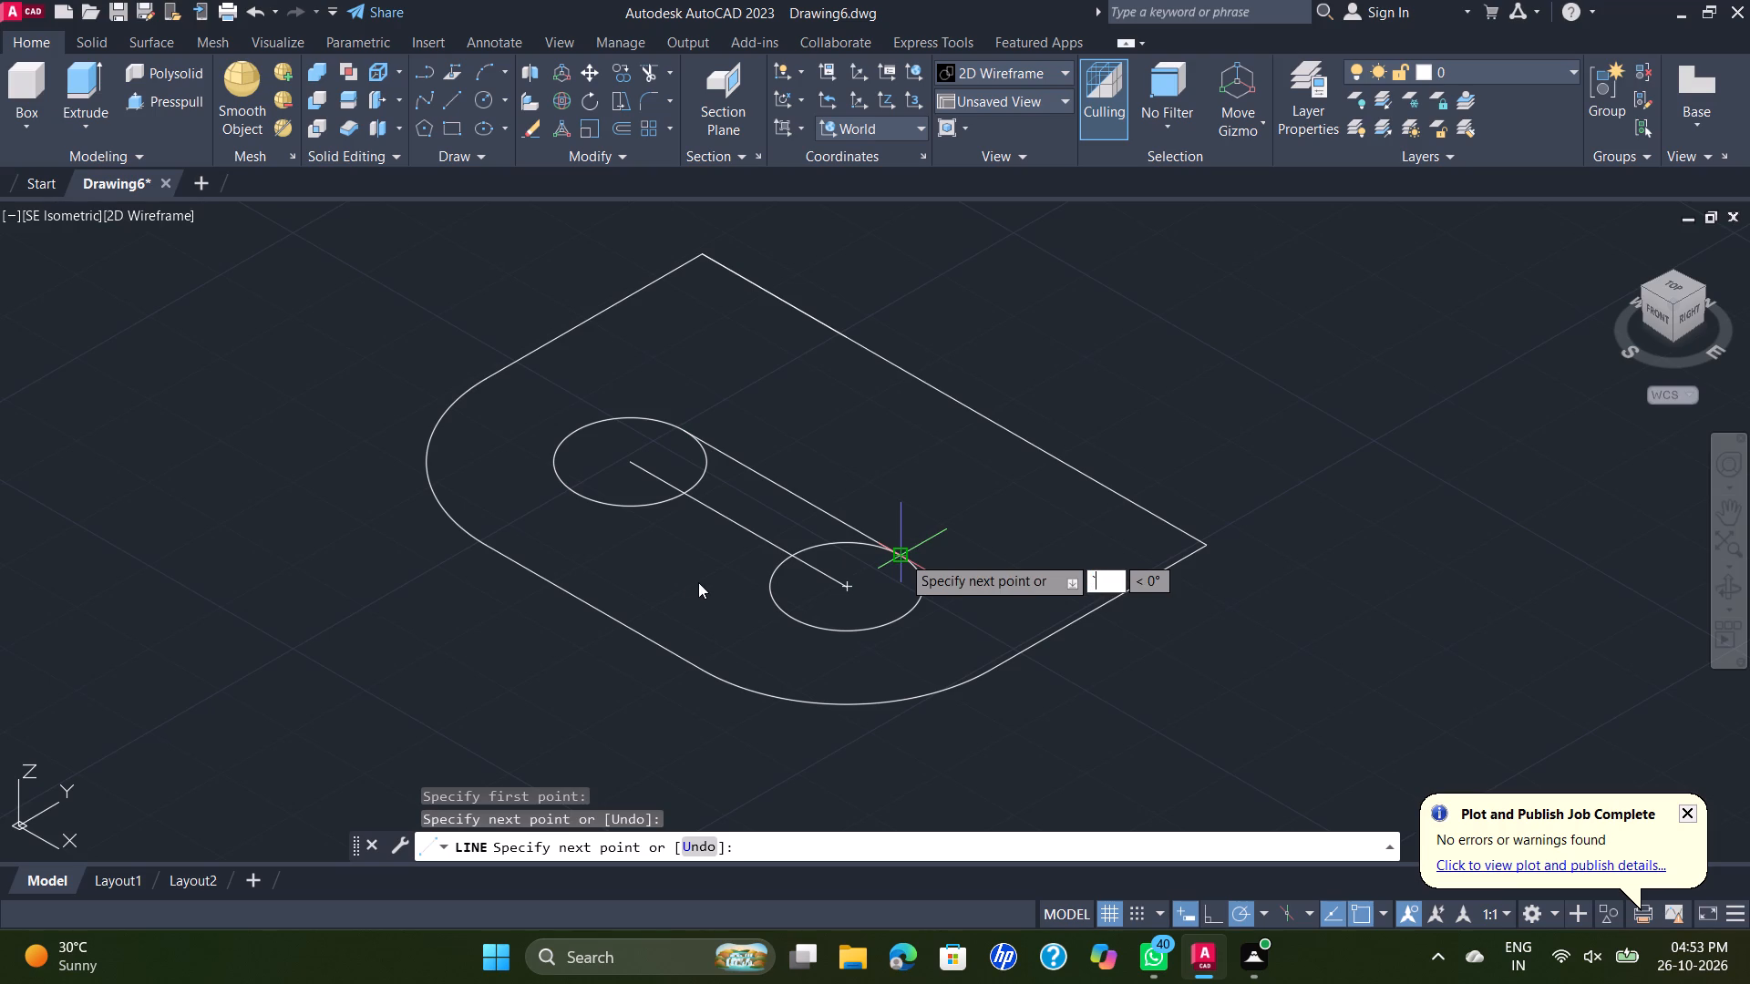
key(Escape)
key(space)
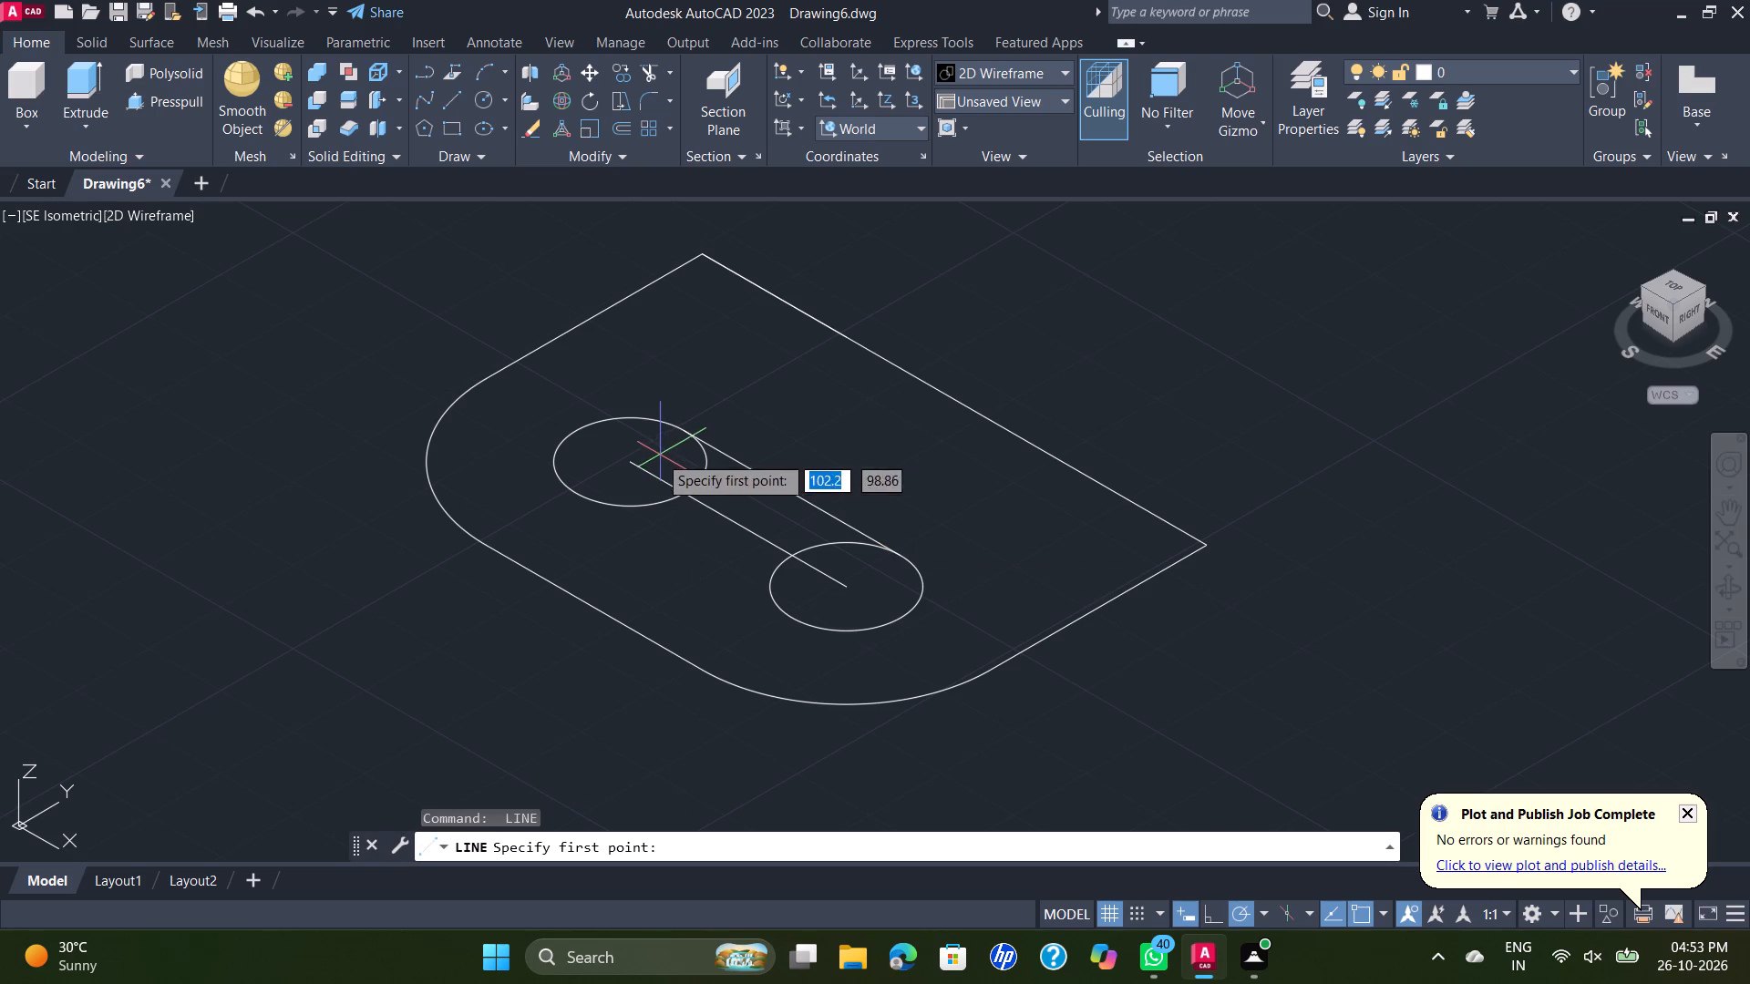
click(580, 499)
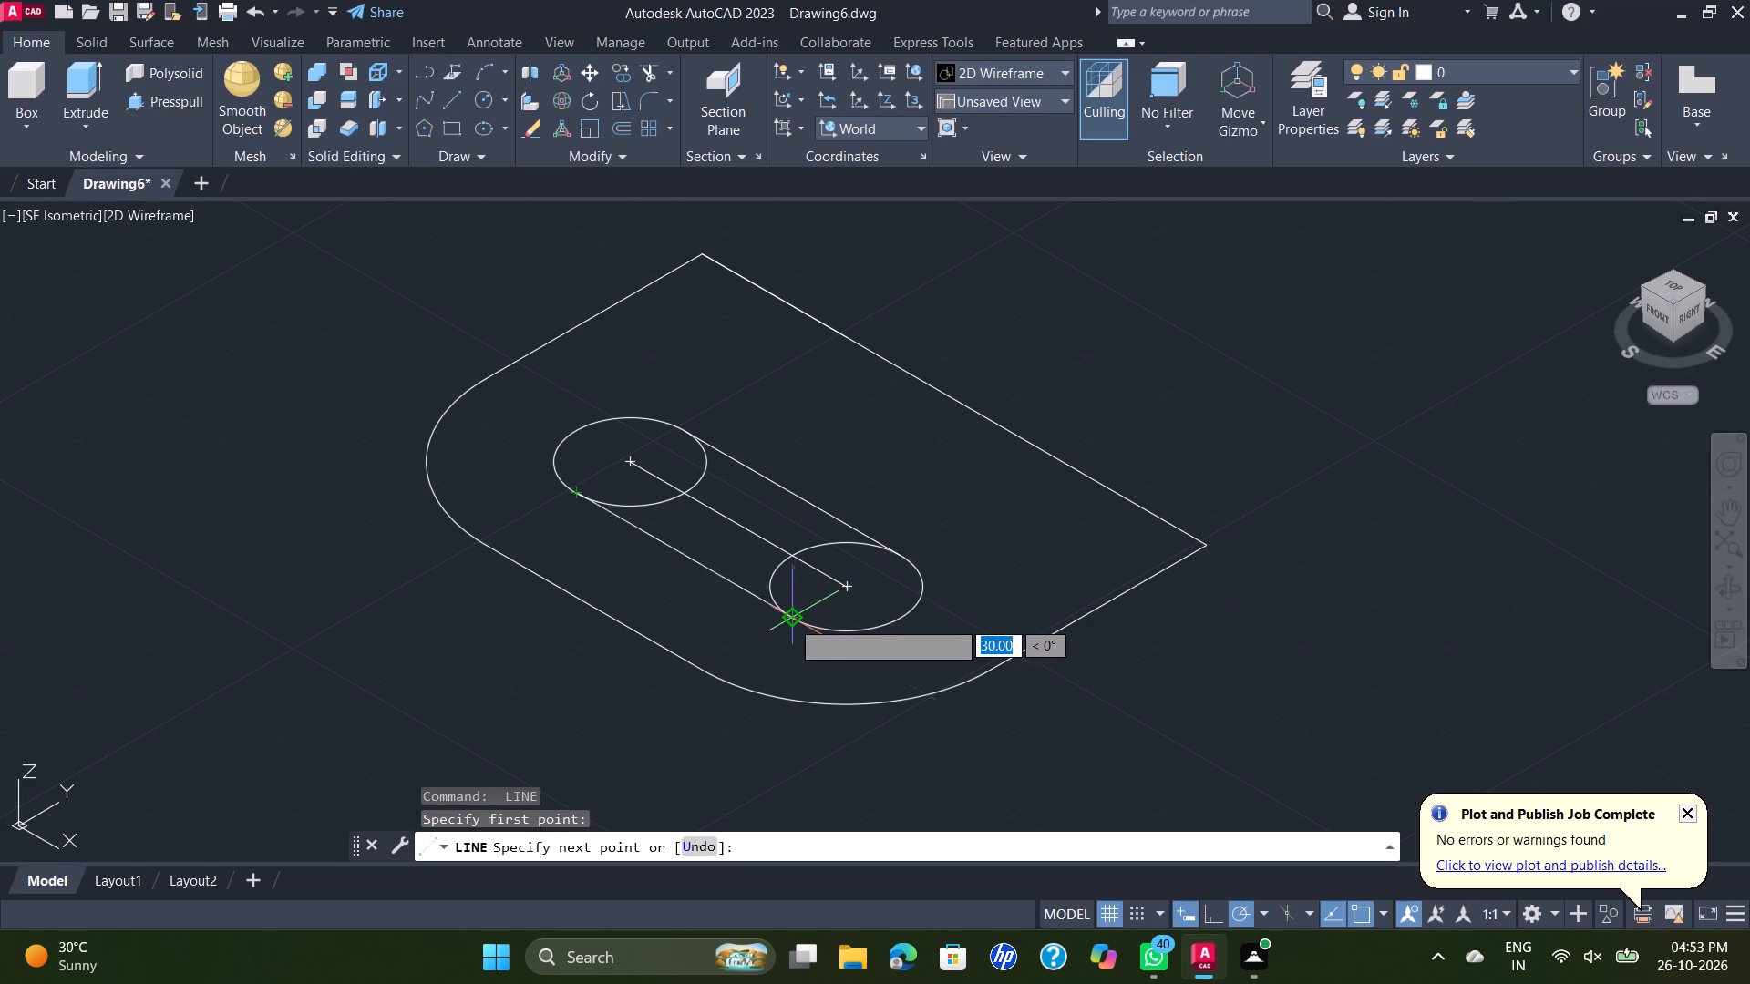
click(787, 620)
key(Escape)
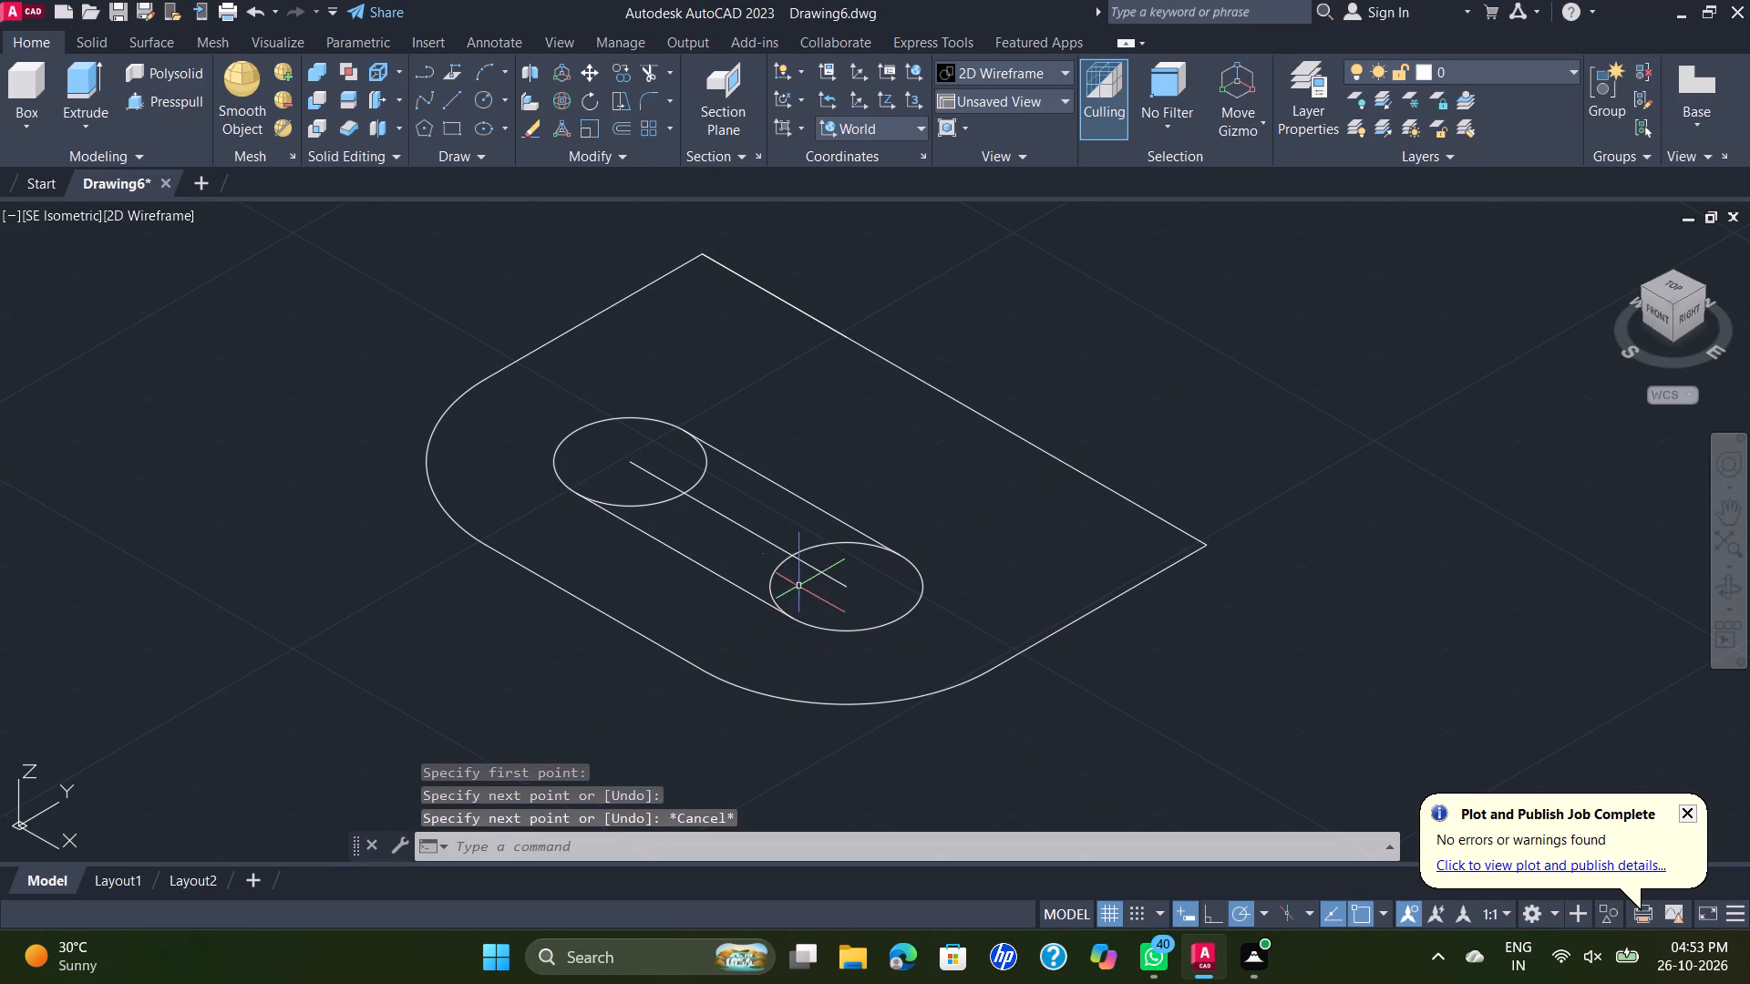
Erase the 30 mm centre line between the two circles.
click(757, 543)
click(765, 526)
click(767, 526)
click(748, 551)
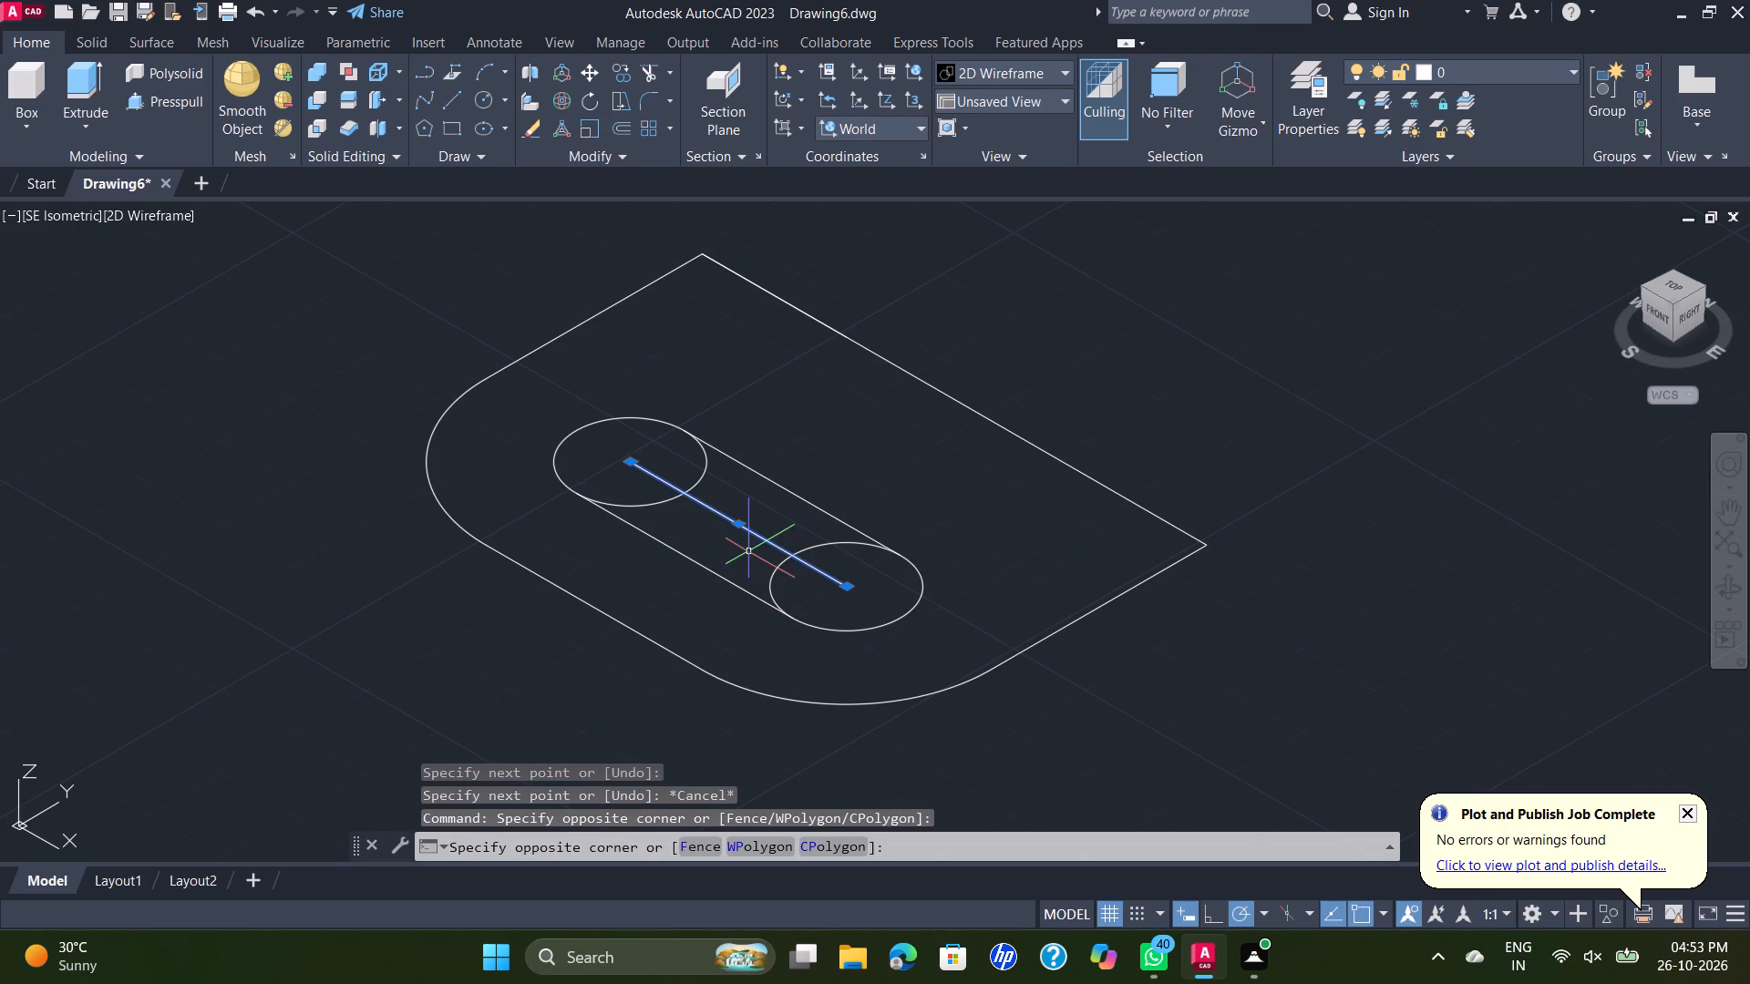
key(Delete)
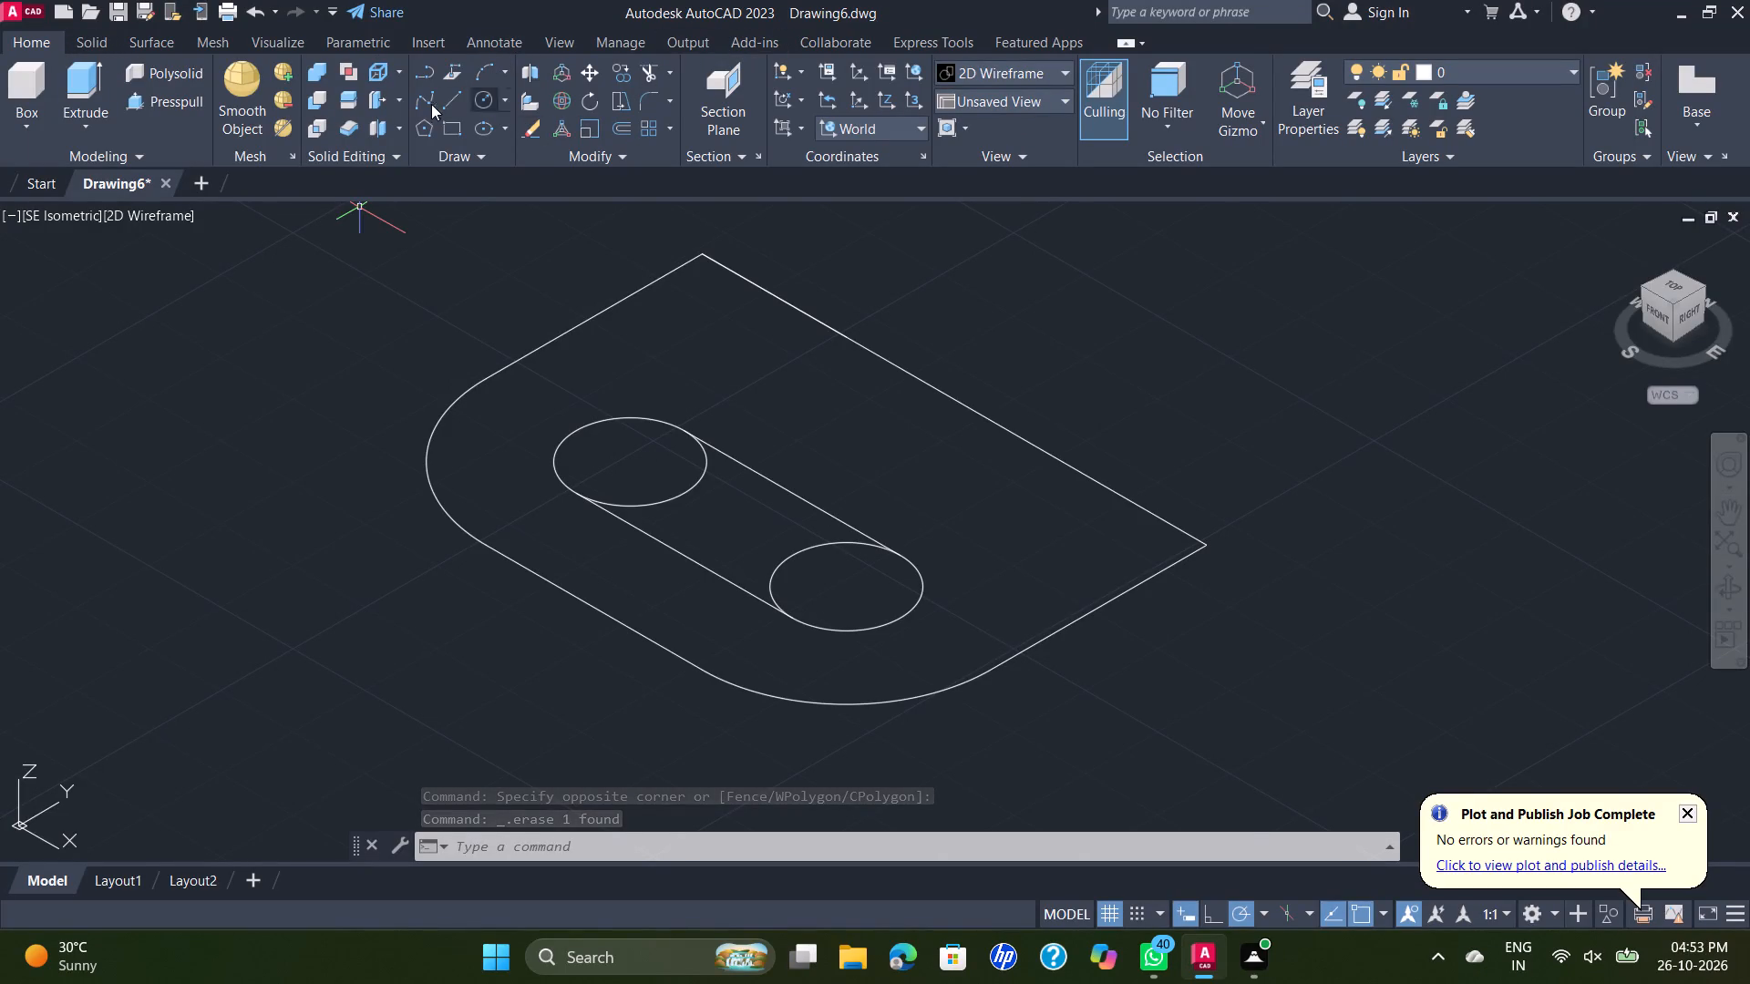
Trim away the inner halves of both circles to form a closed slot outline.
click(643, 74)
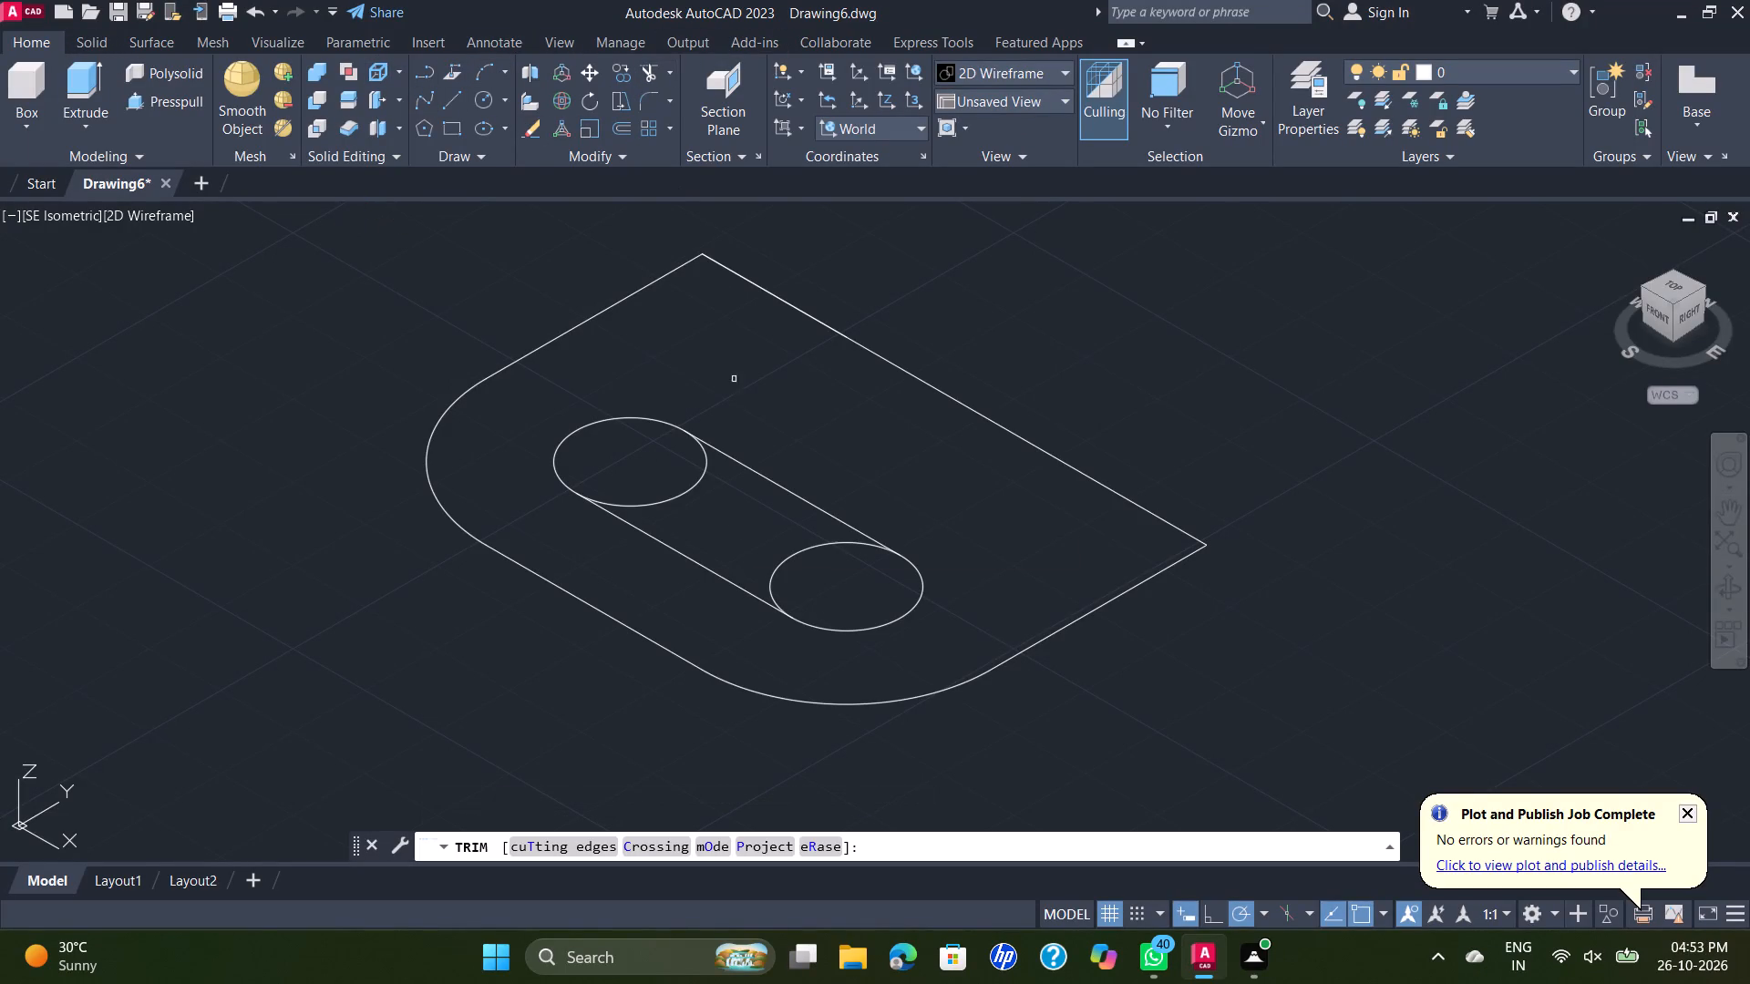
click(699, 473)
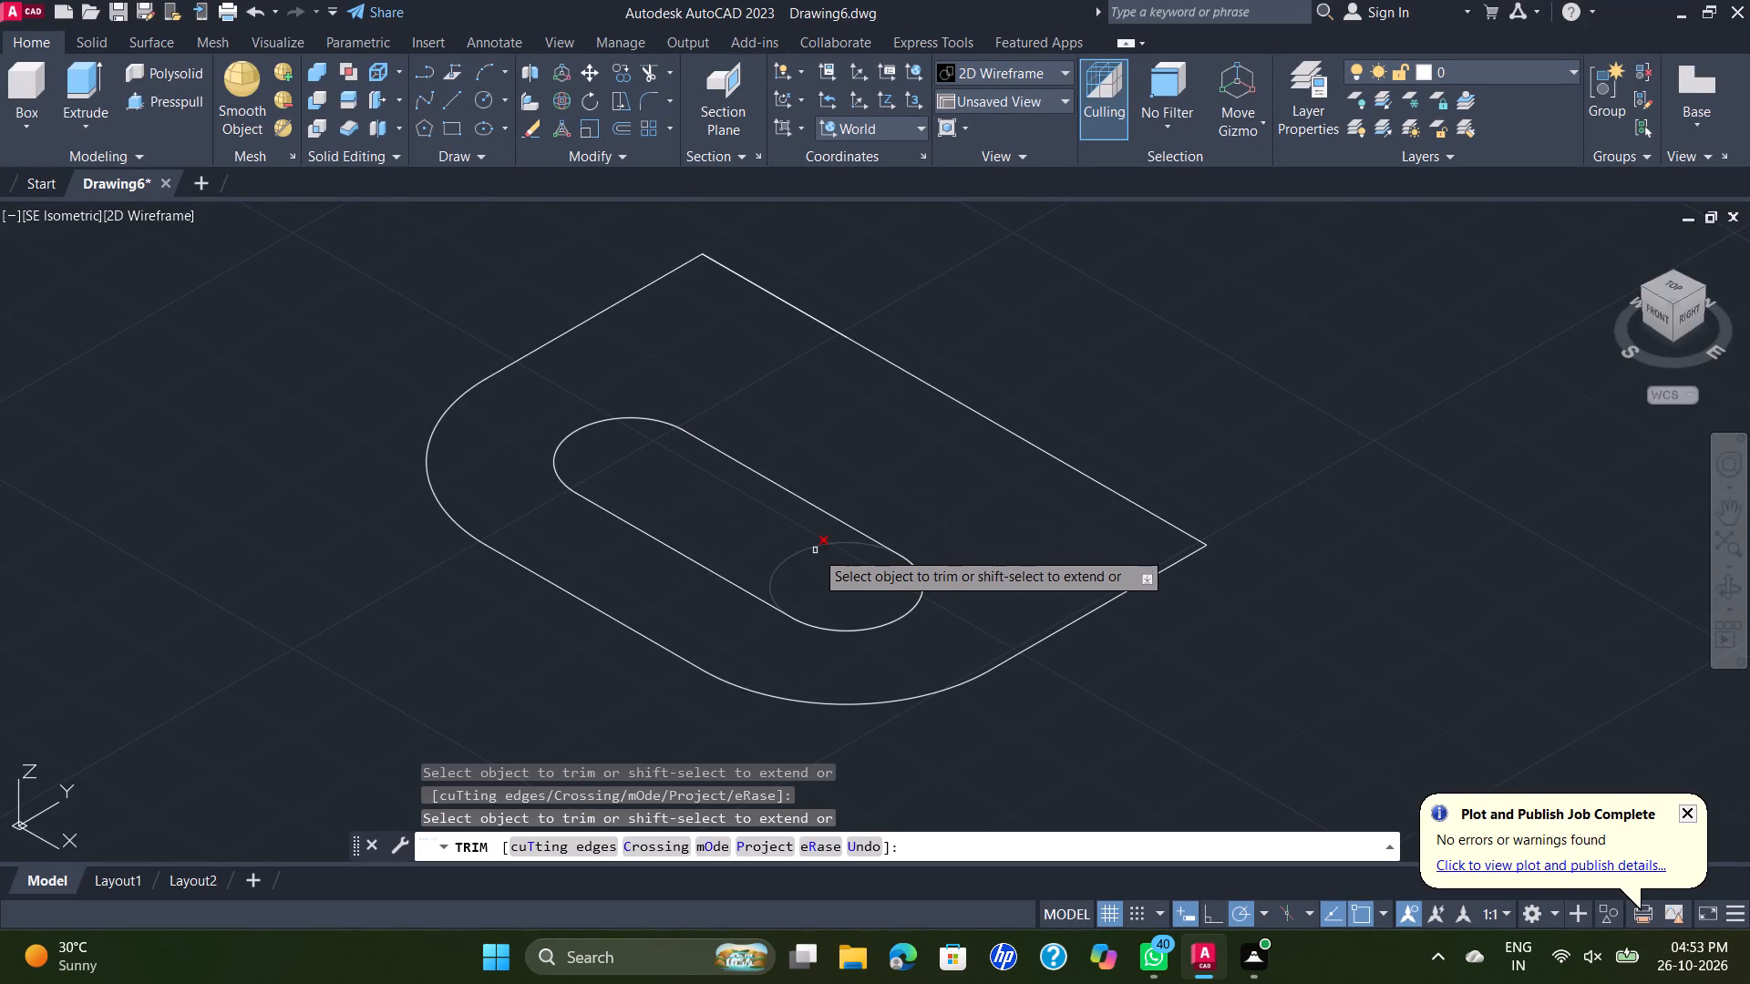
click(815, 550)
key(Escape)
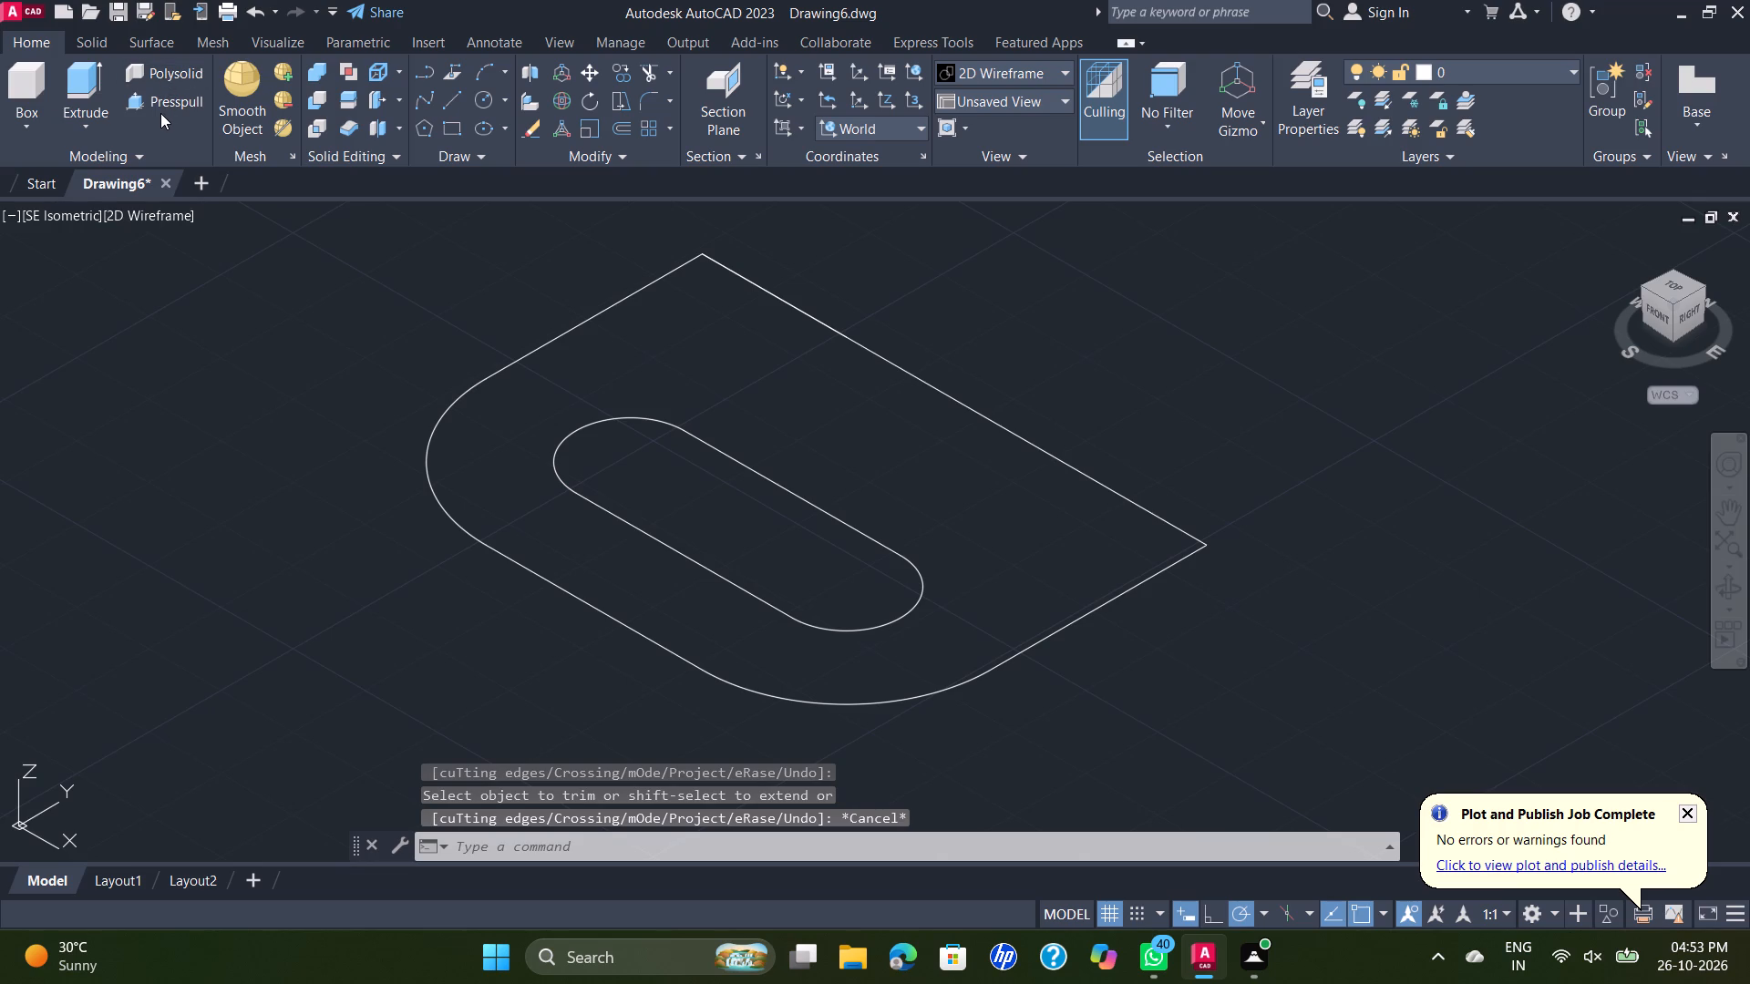
Join the slot's two lines and two arcs into one polyline.
click(1223, 329)
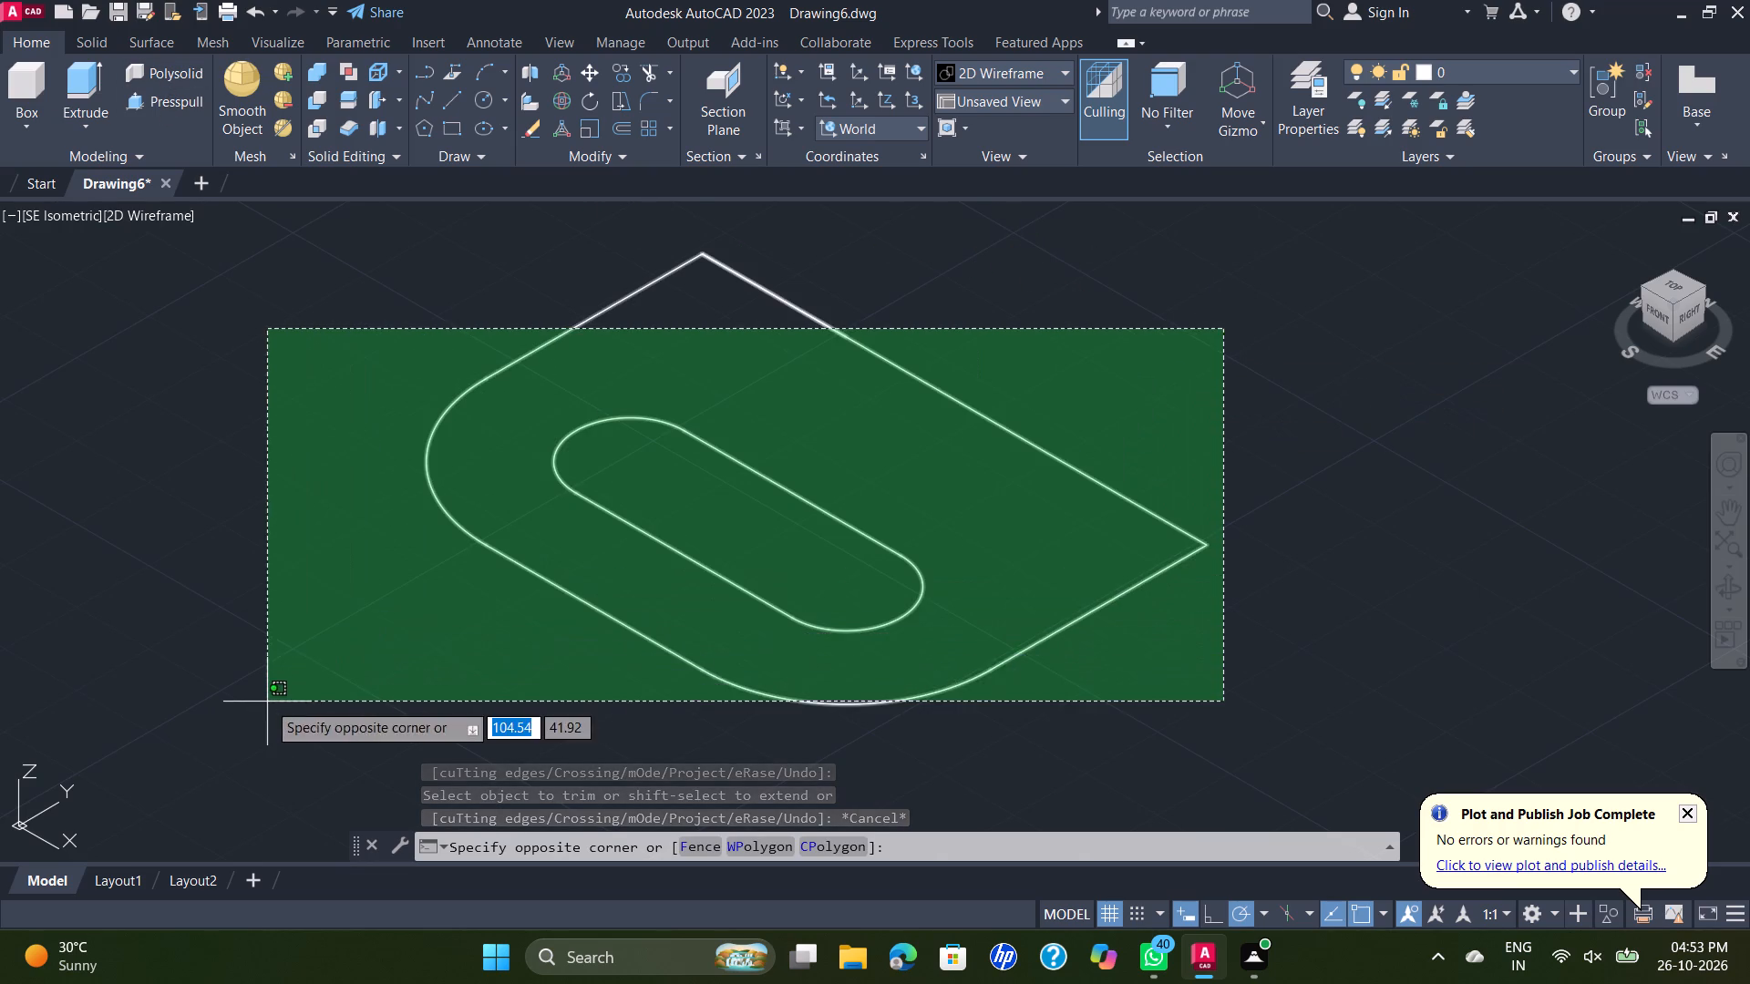
click(267, 702)
key(j)
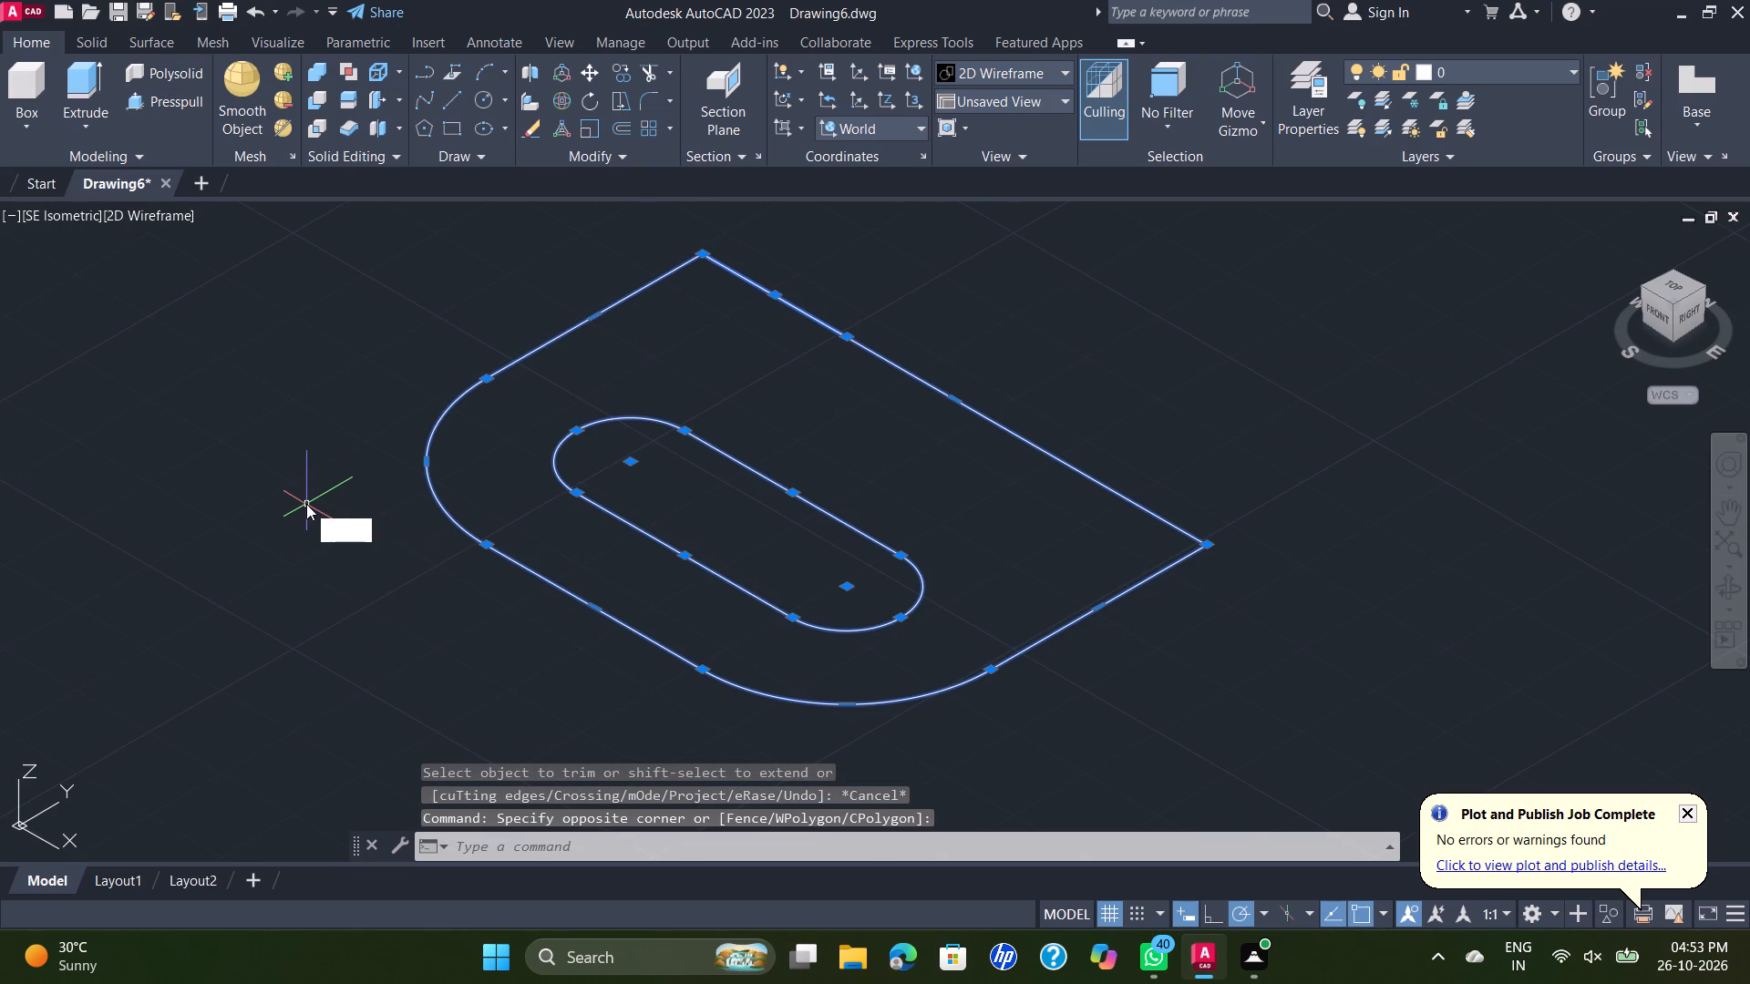
key(Return)
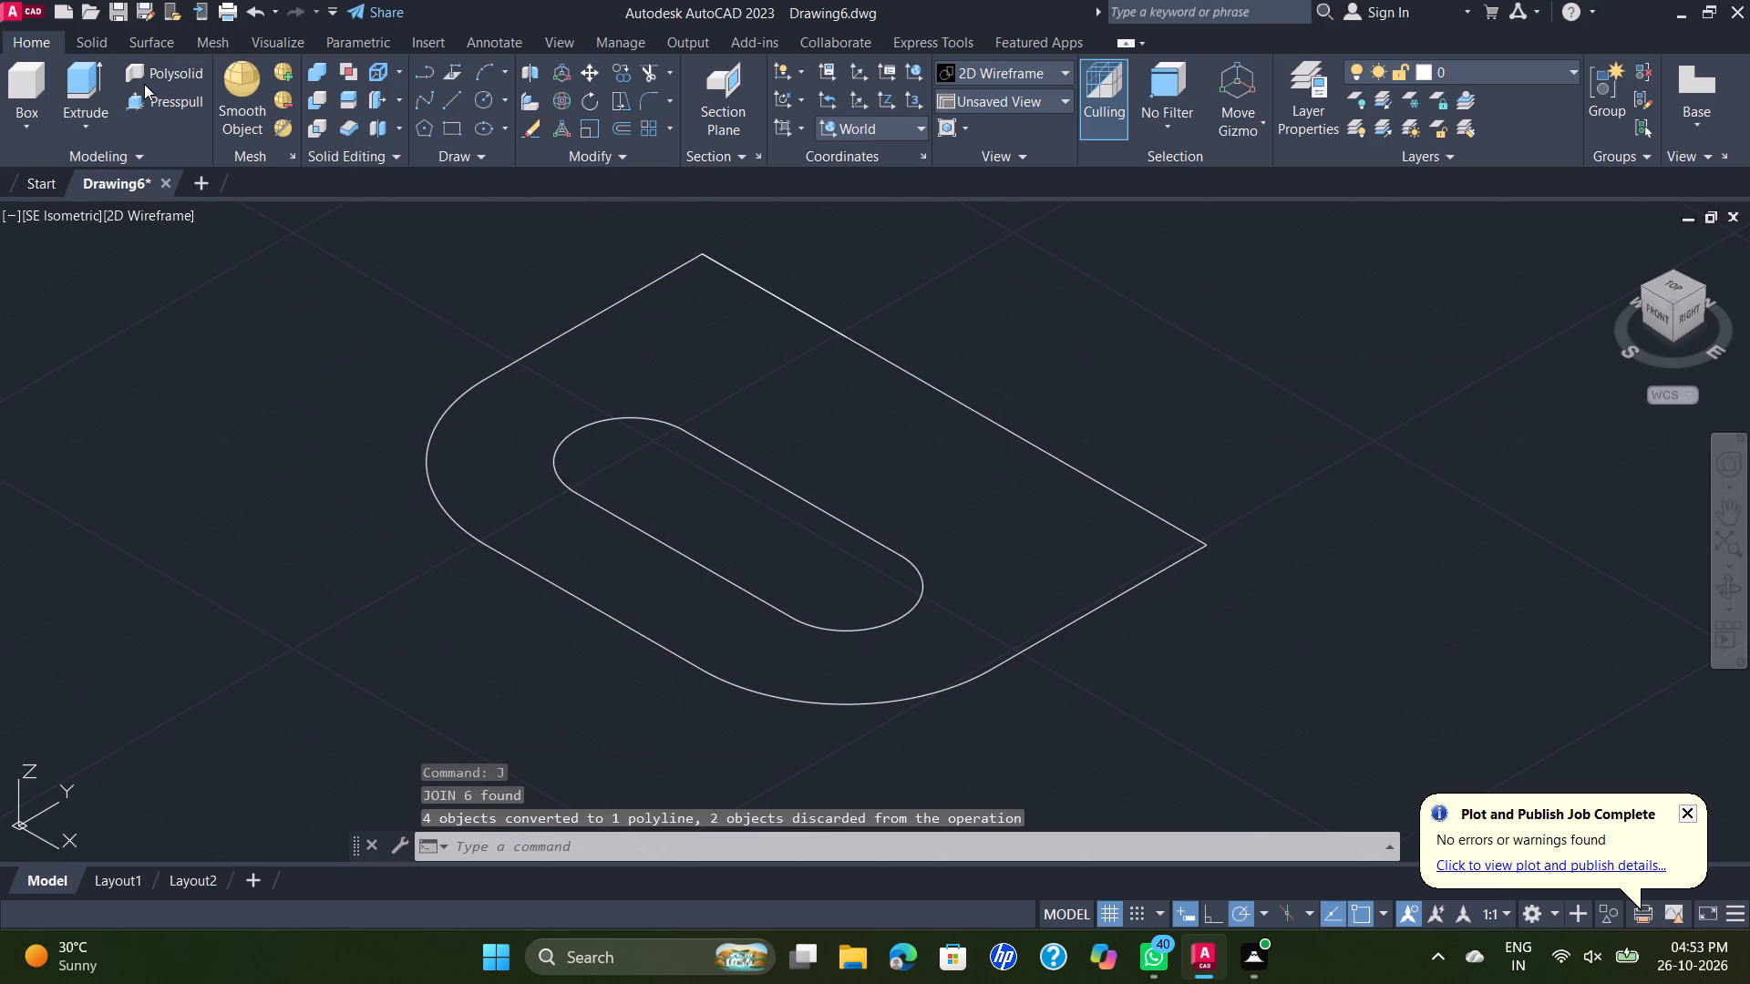
Presspull the area between the base outline and the slot upward by 10 mm.
click(150, 104)
click(909, 550)
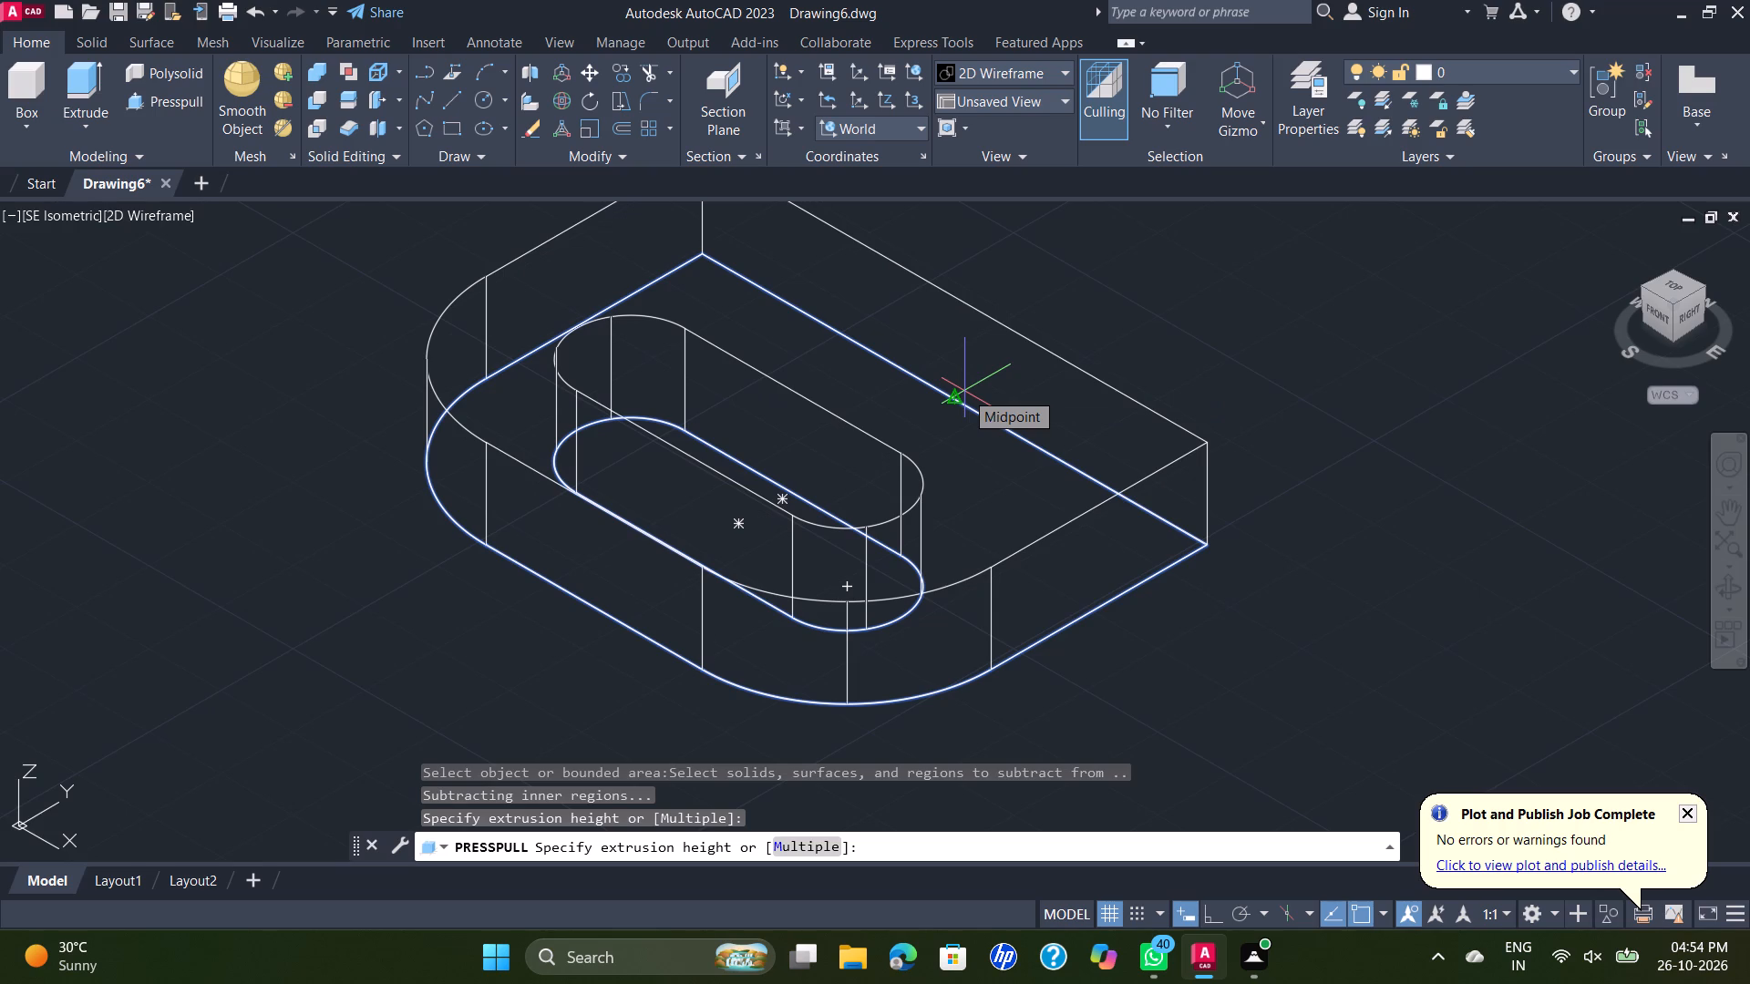
text(10)
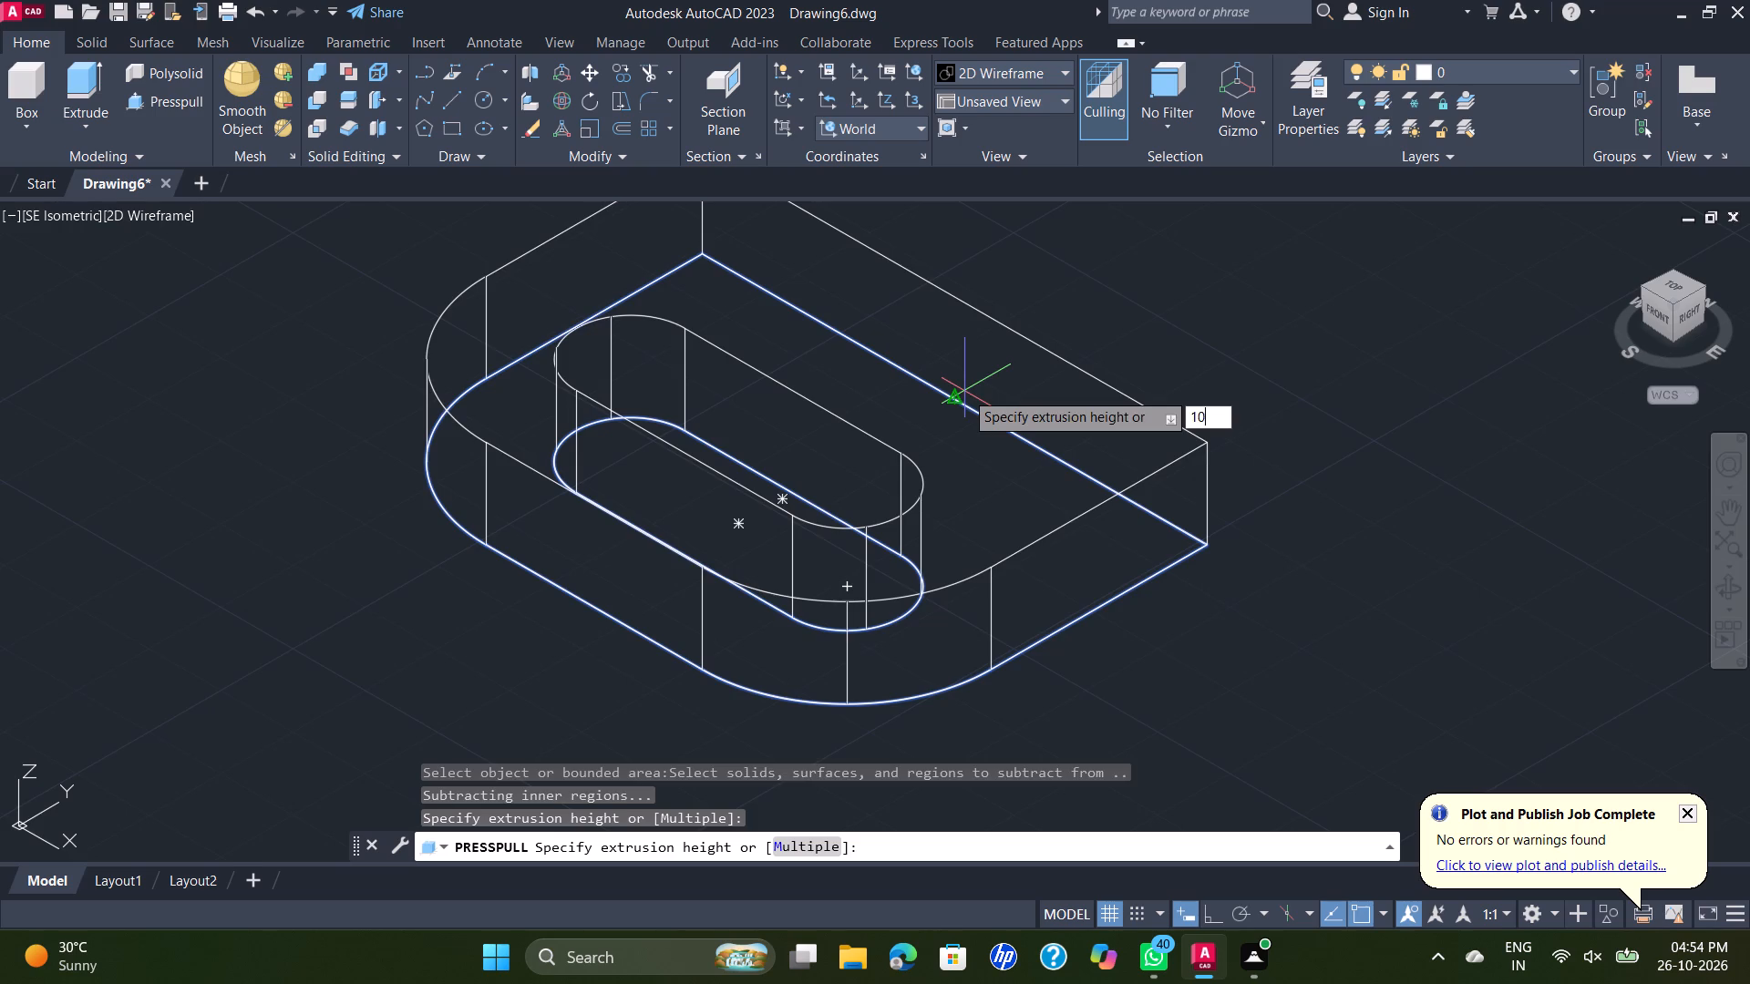
key(Return)
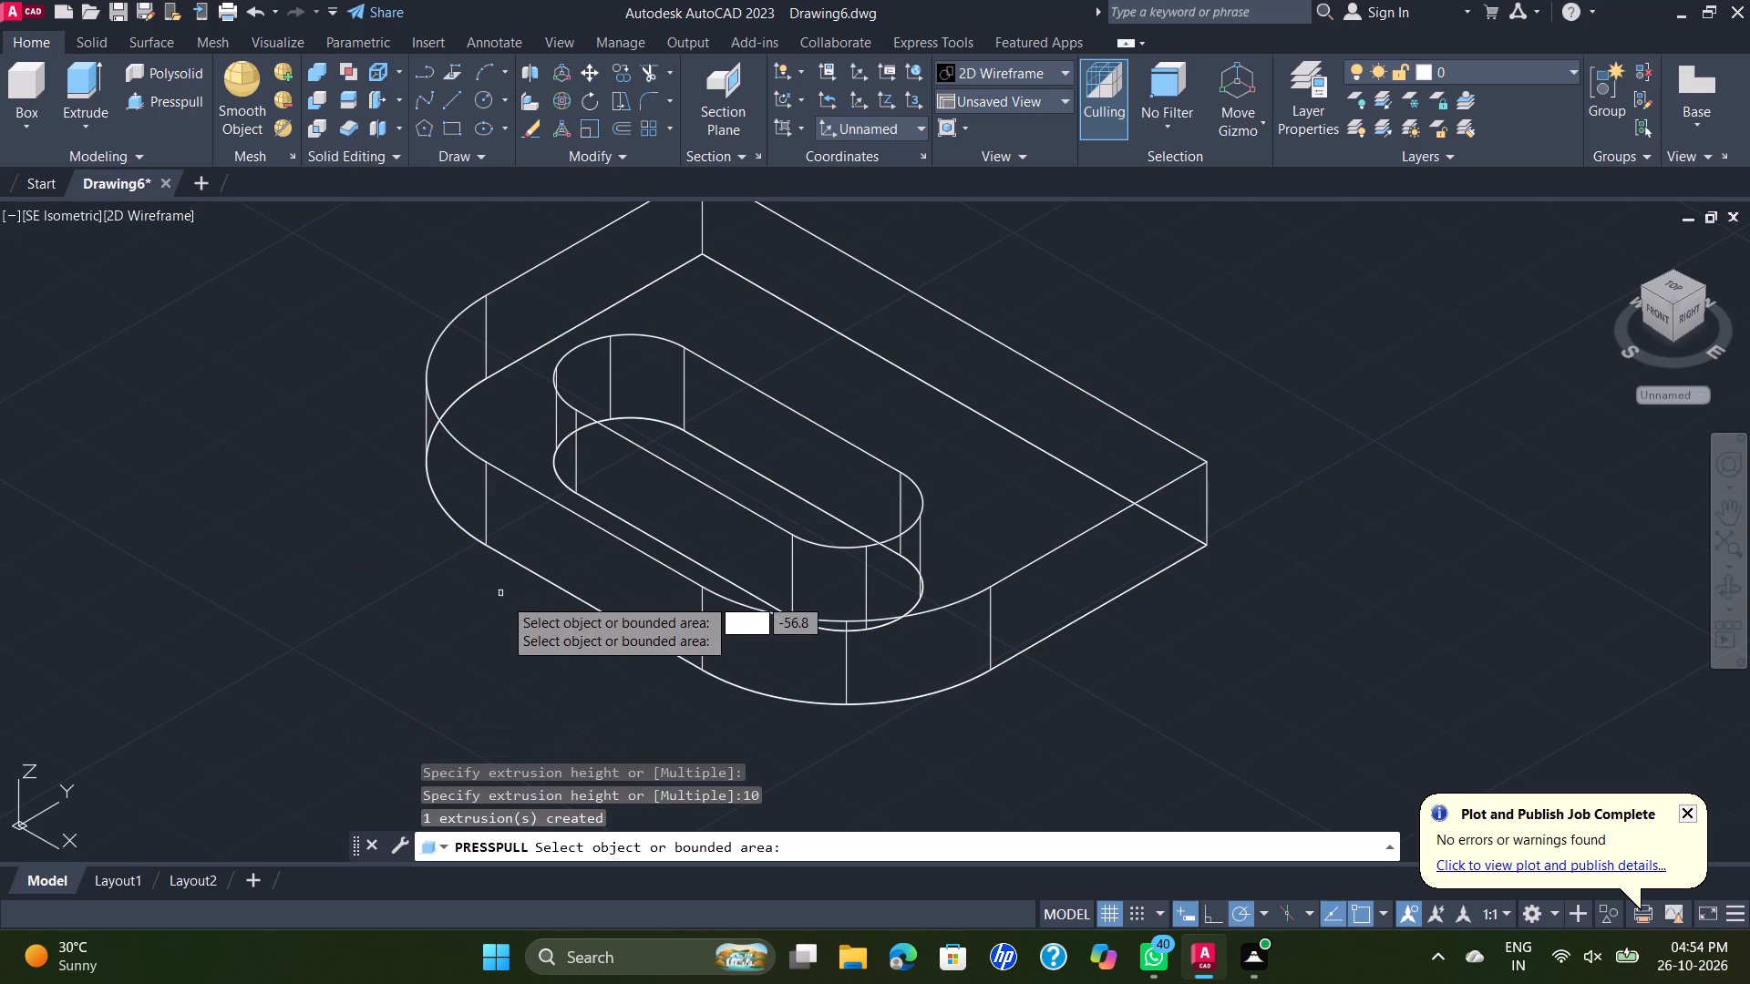
key(Escape)
scroll(1251, 304, down, 1)
middle_drag(1251, 304, 1002, 441)
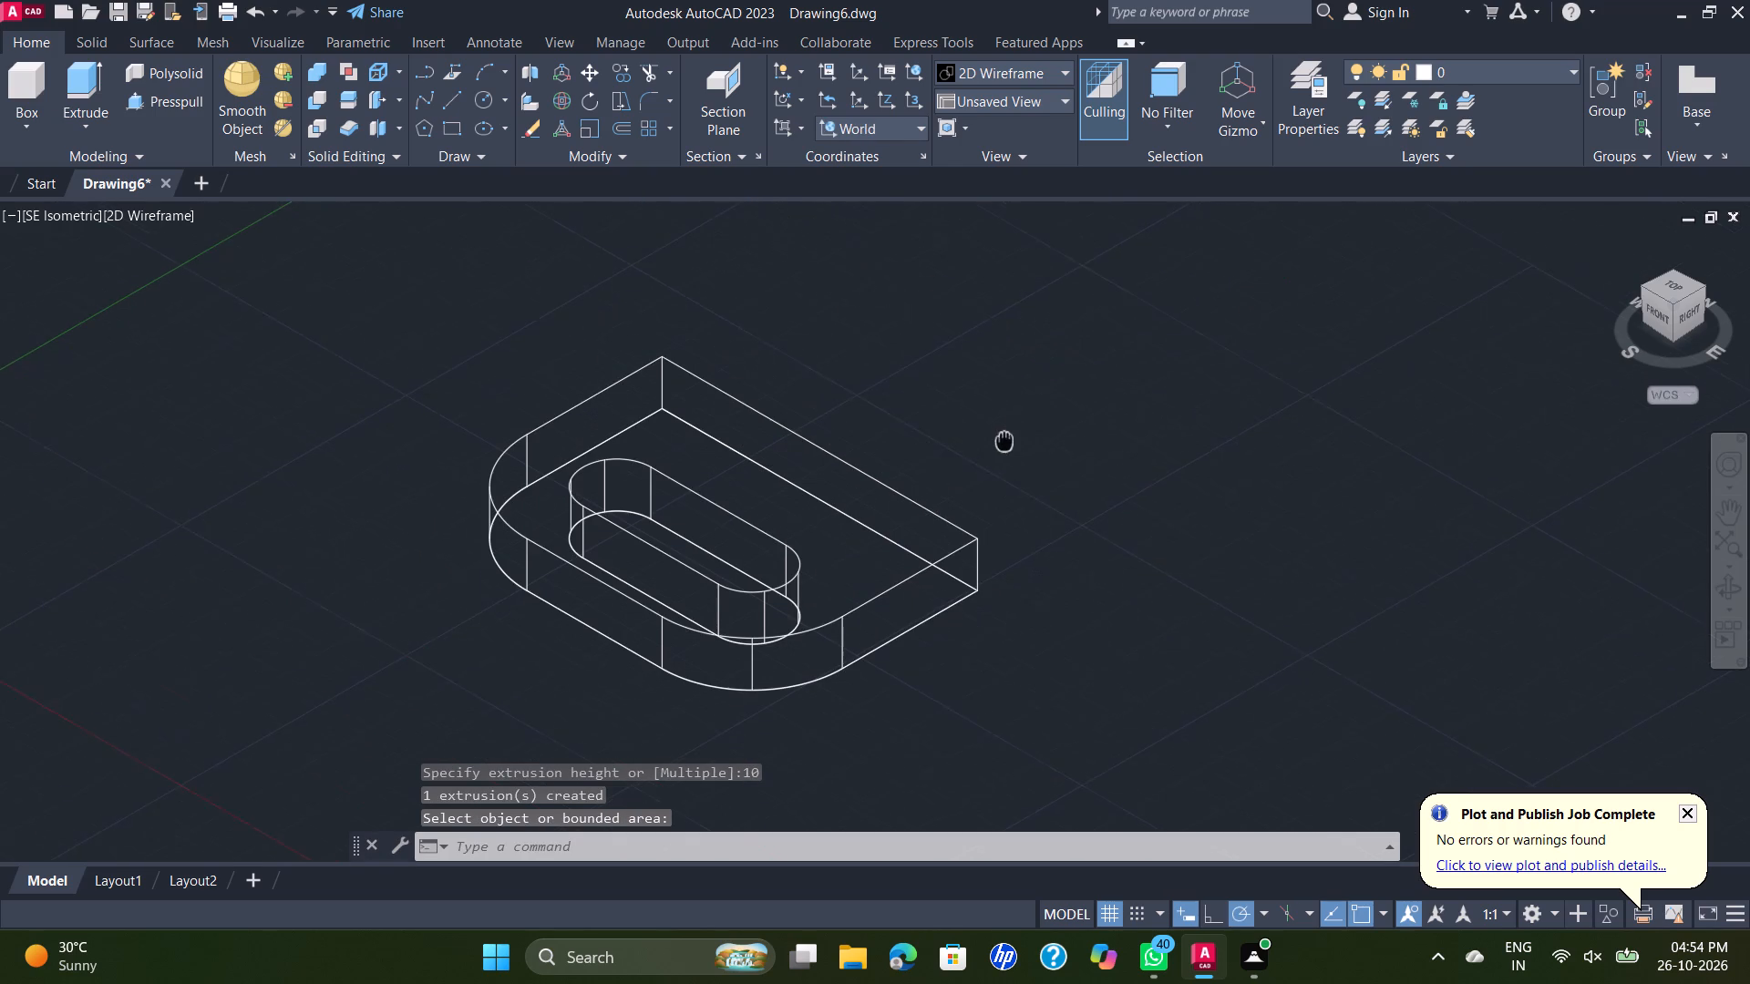
Set the visual style of the model to Shades of Gray.
middle_drag(1002, 441, 998, 443)
click(140, 230)
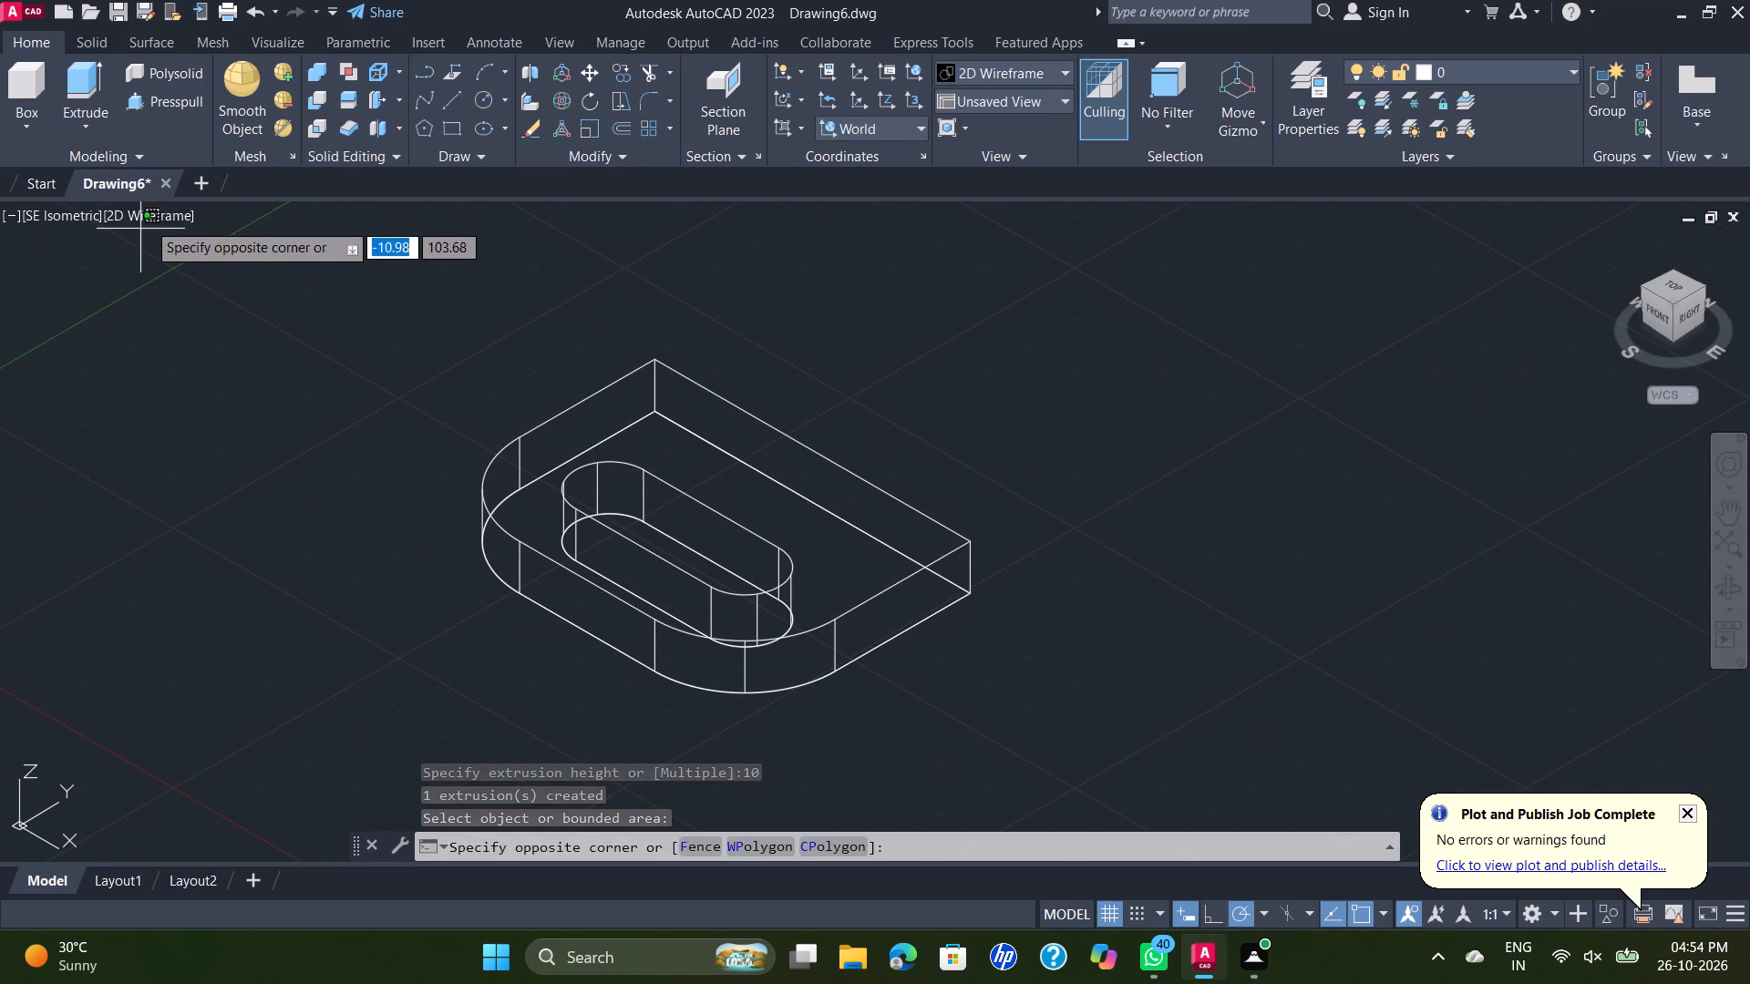
click(158, 212)
click(157, 212)
click(165, 208)
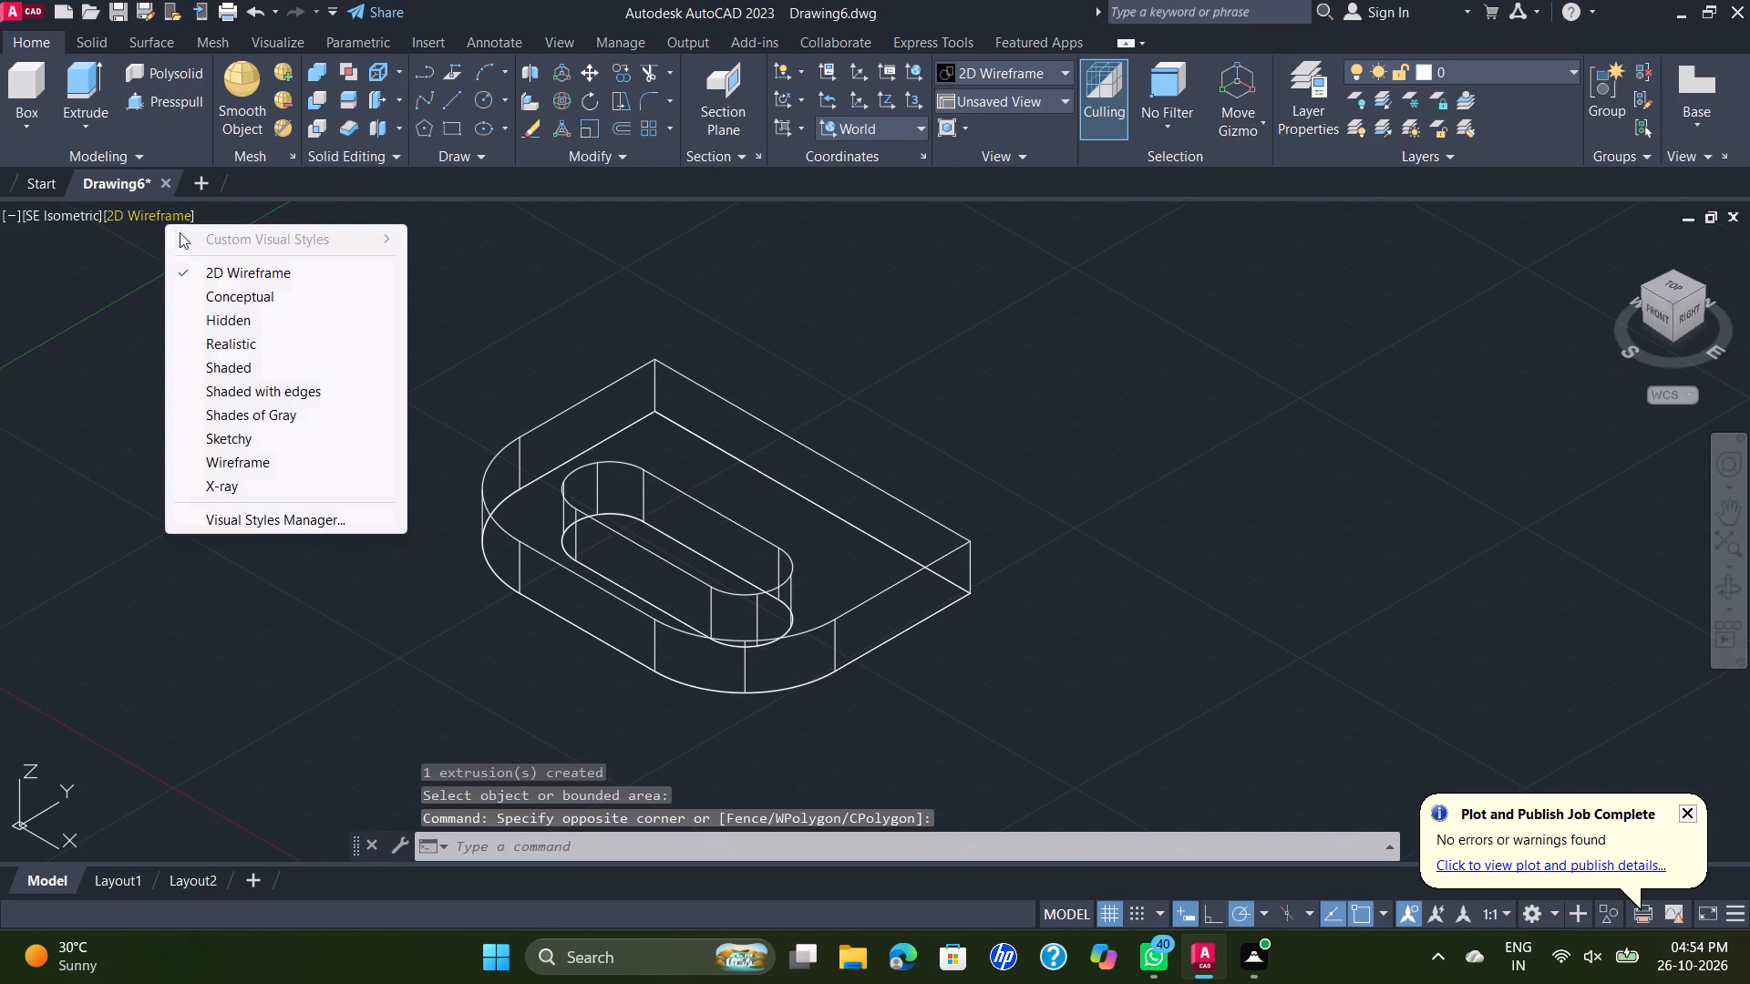
click(272, 415)
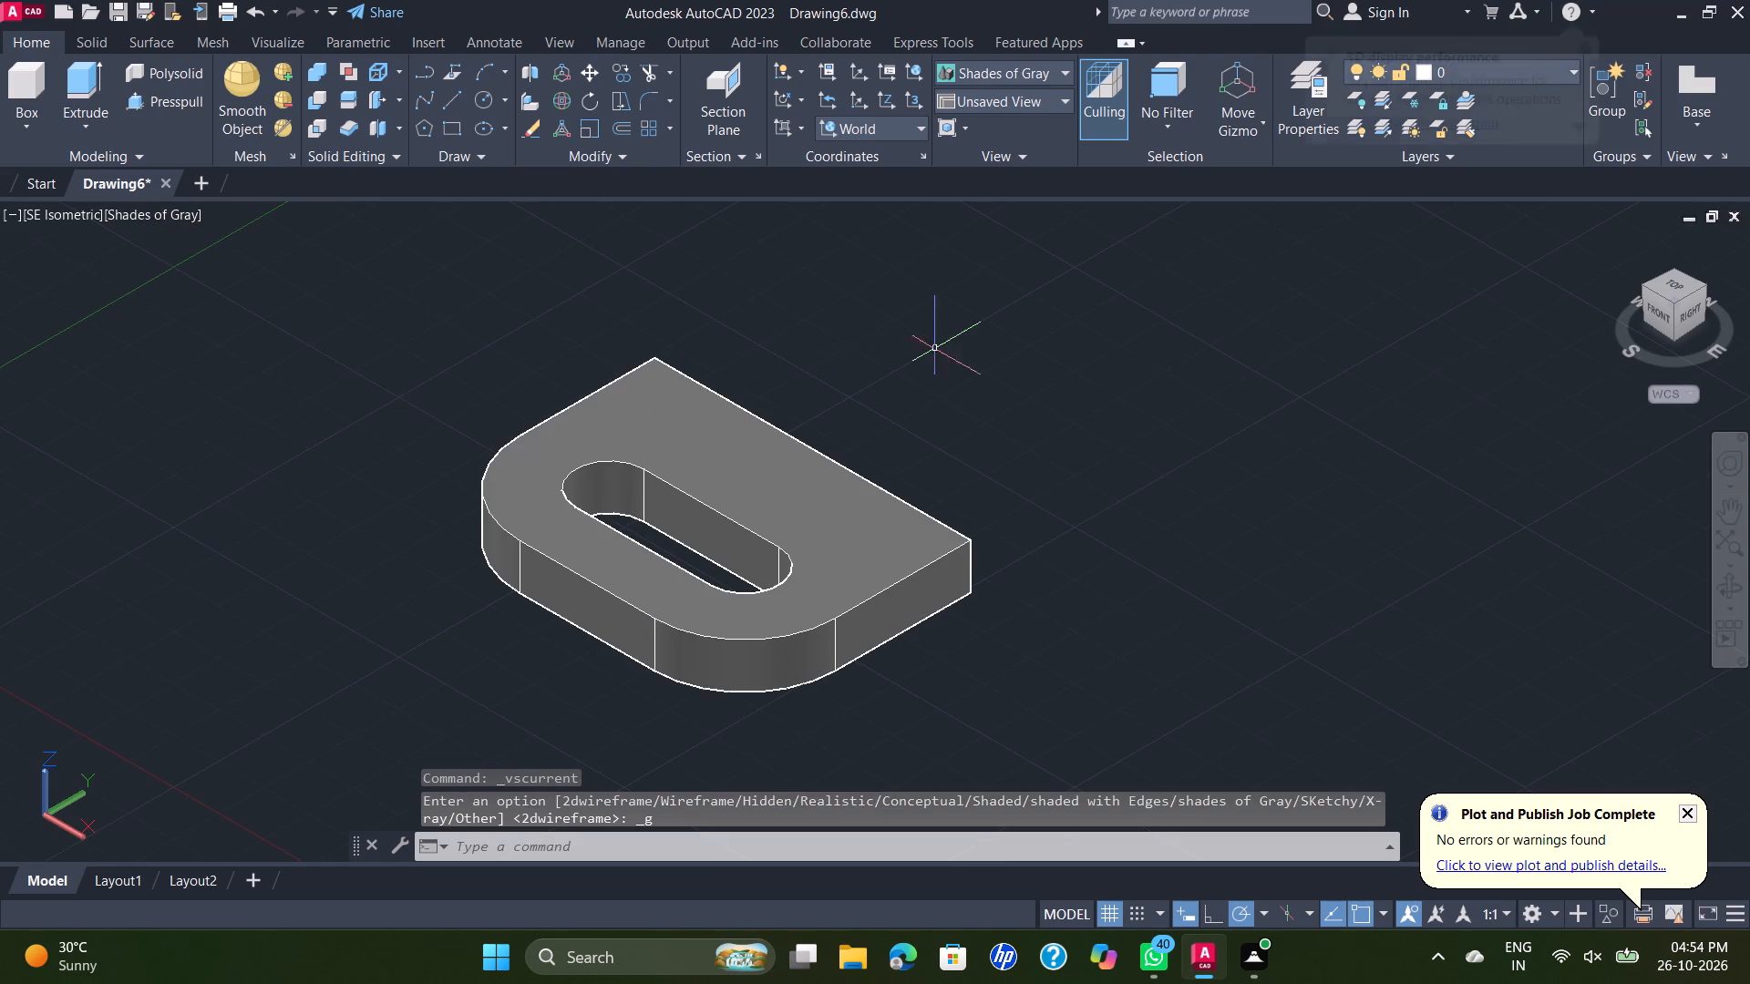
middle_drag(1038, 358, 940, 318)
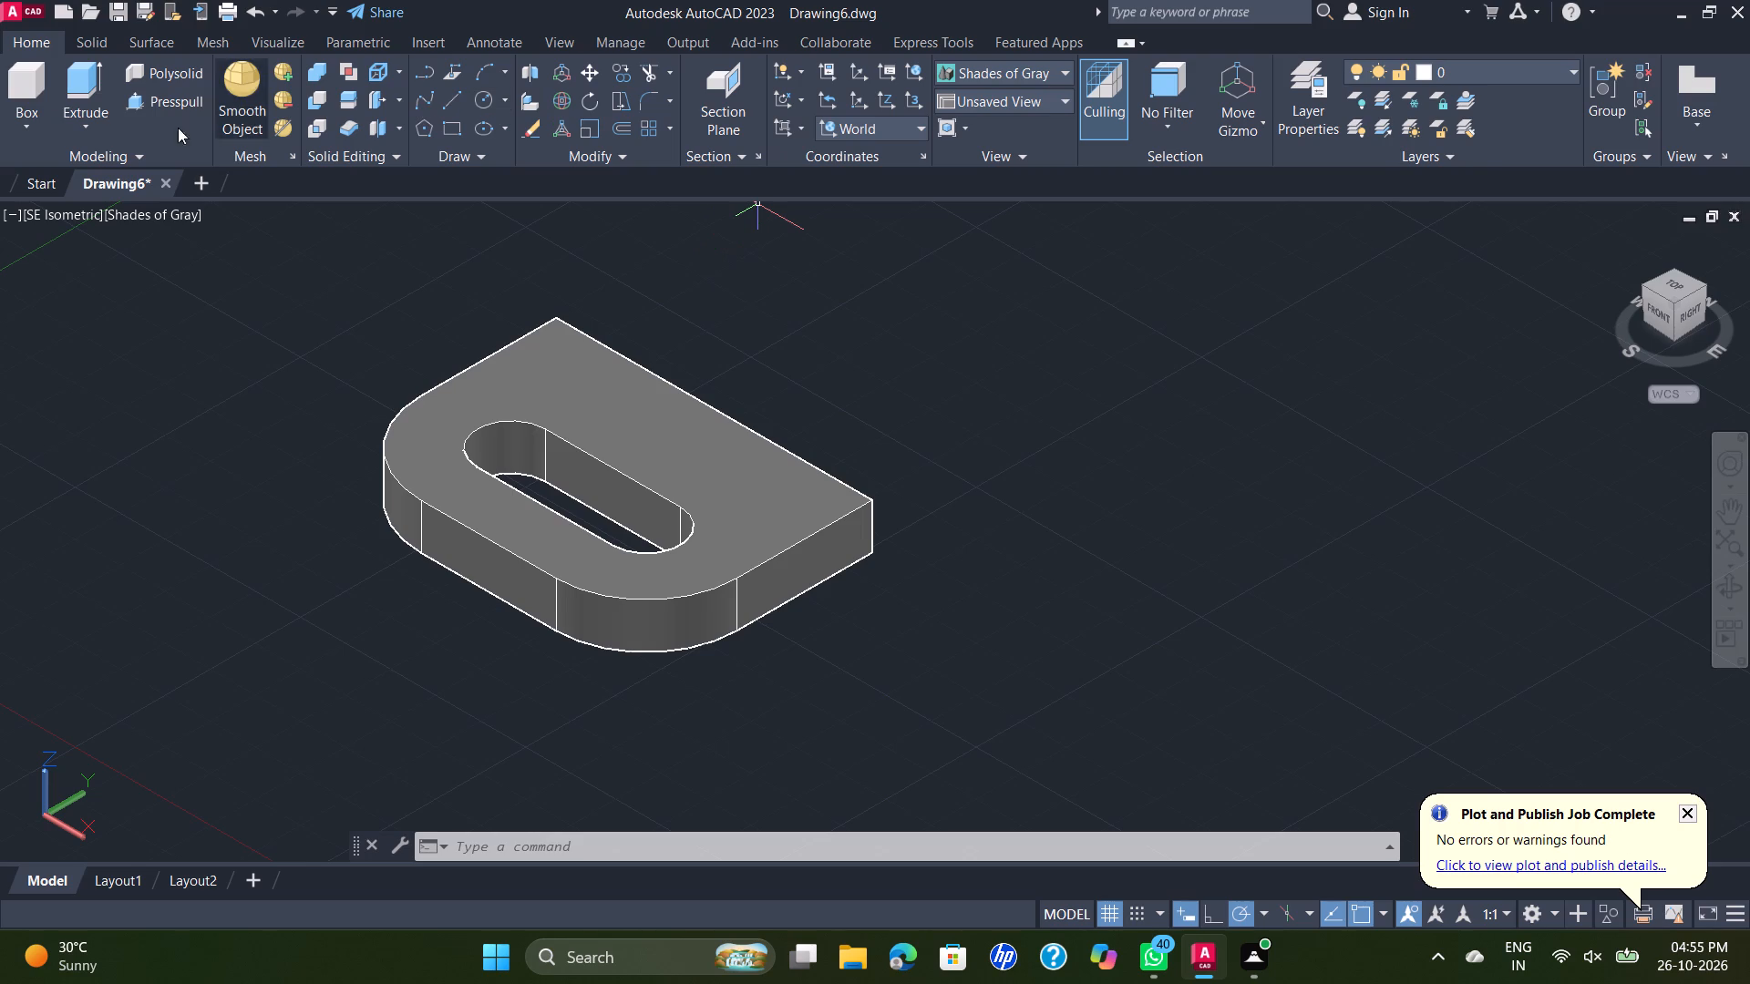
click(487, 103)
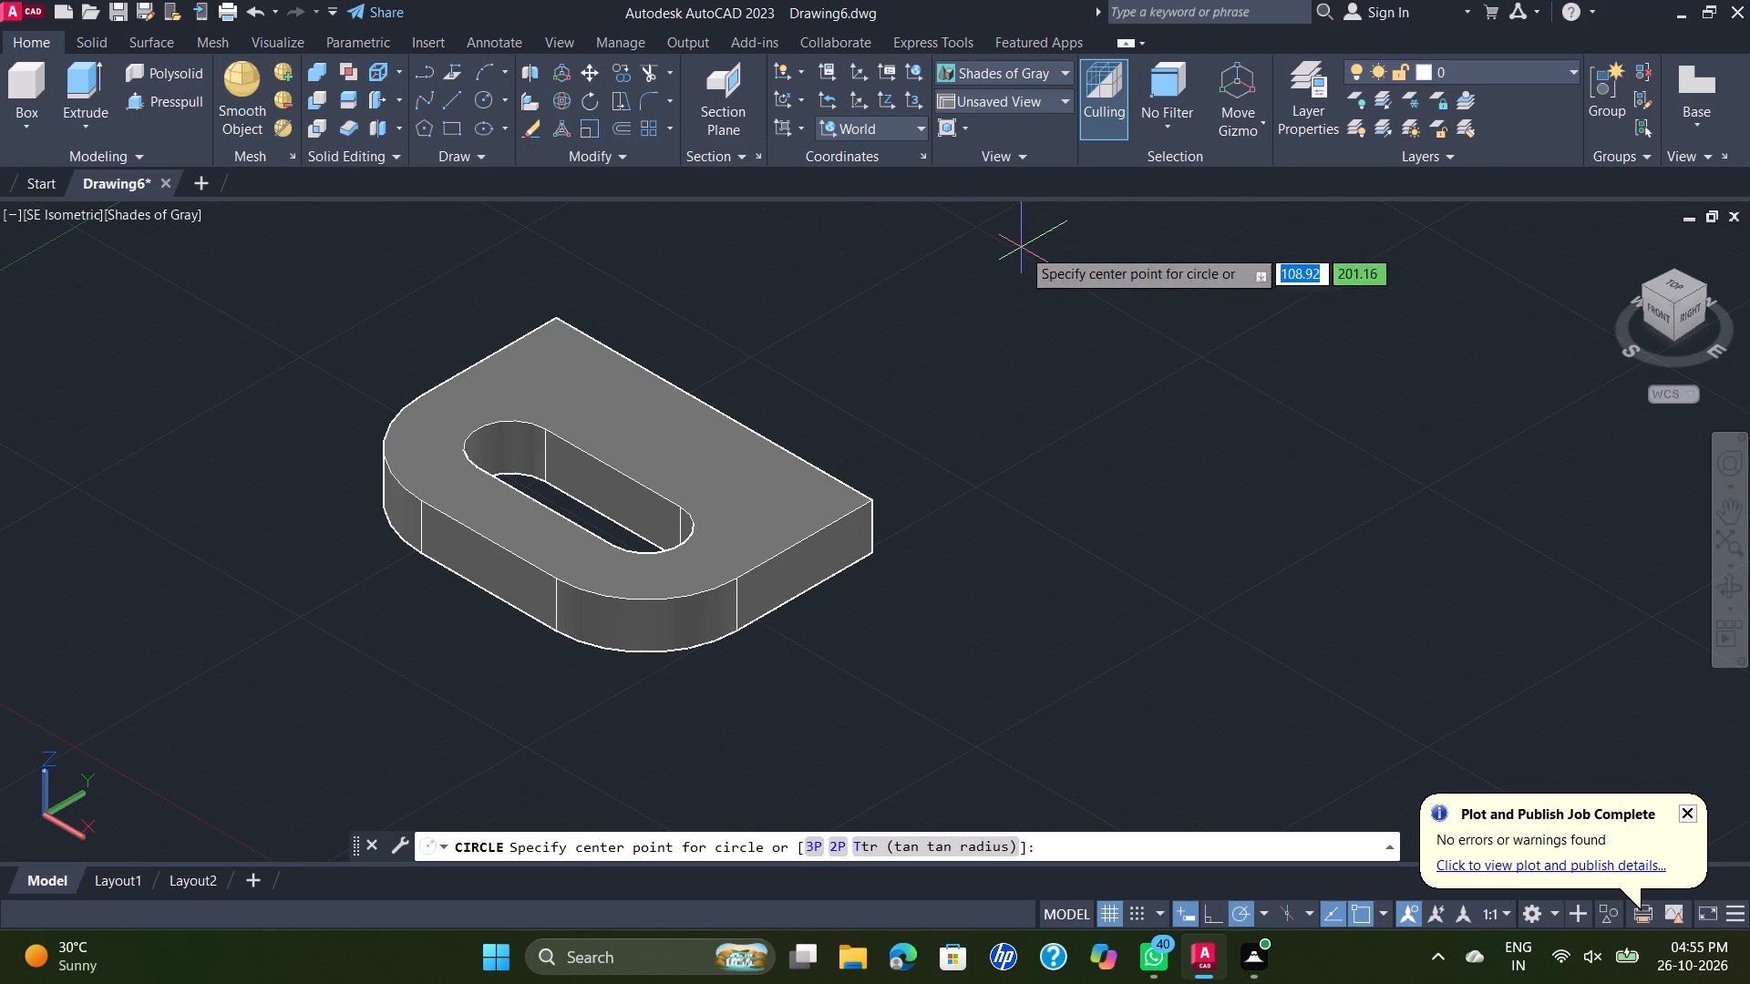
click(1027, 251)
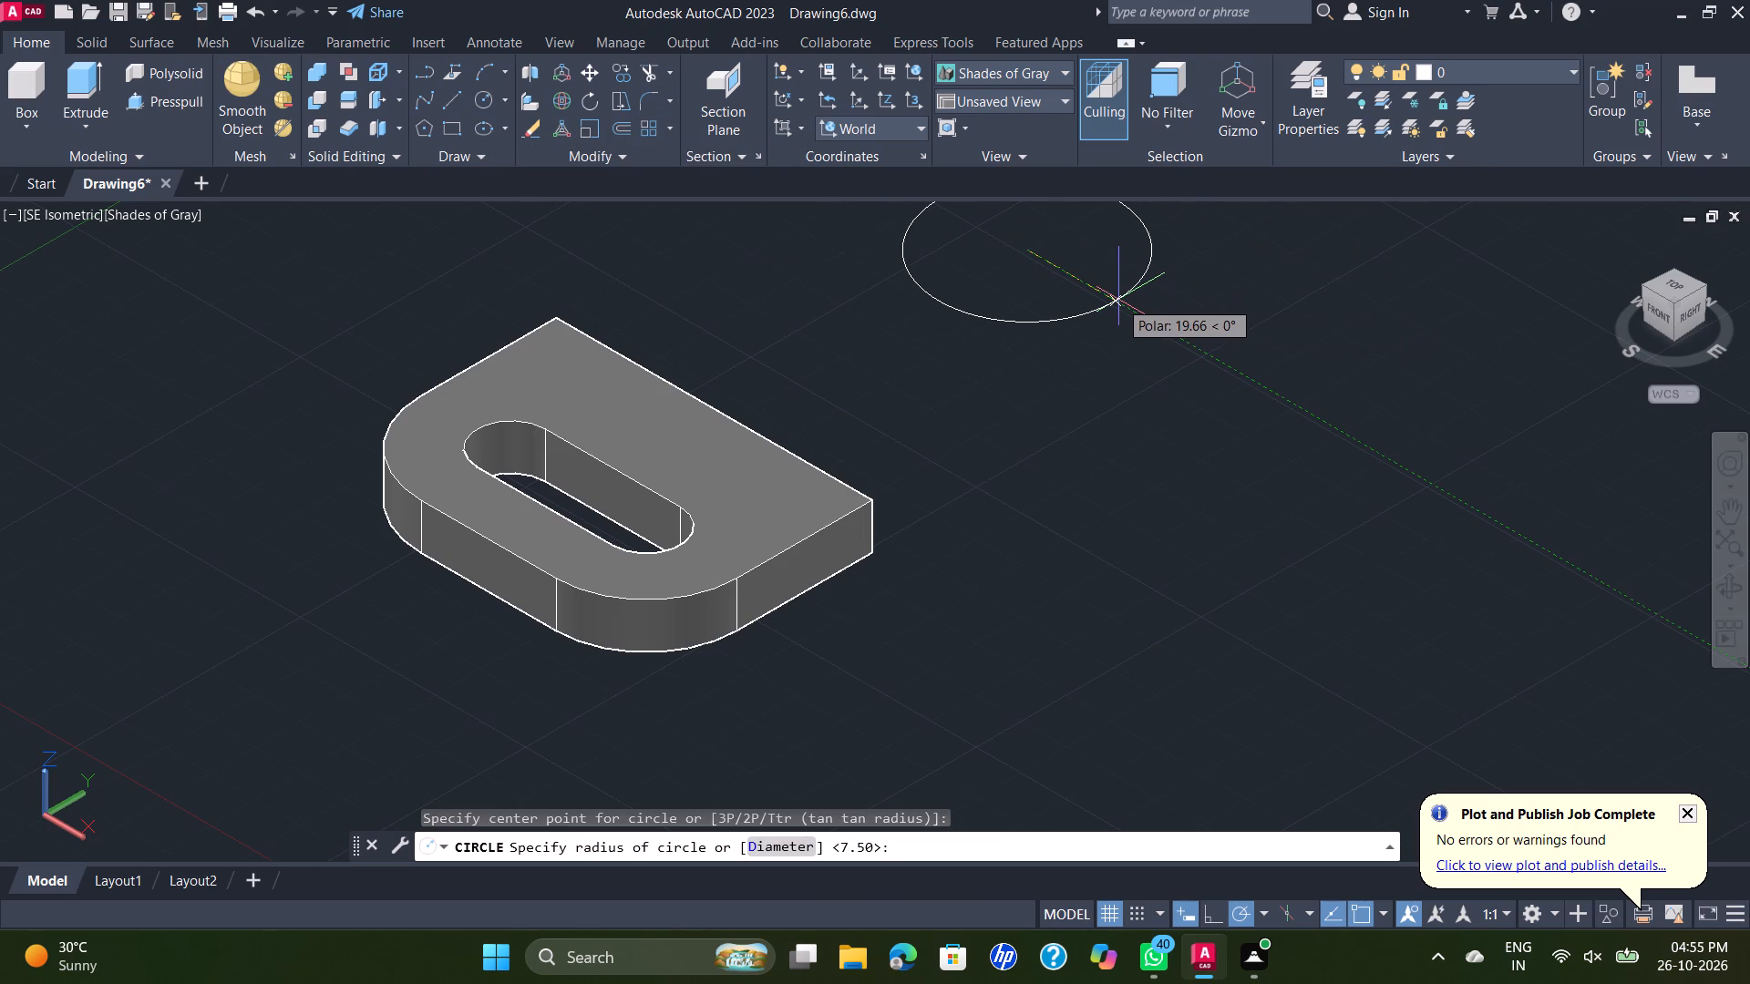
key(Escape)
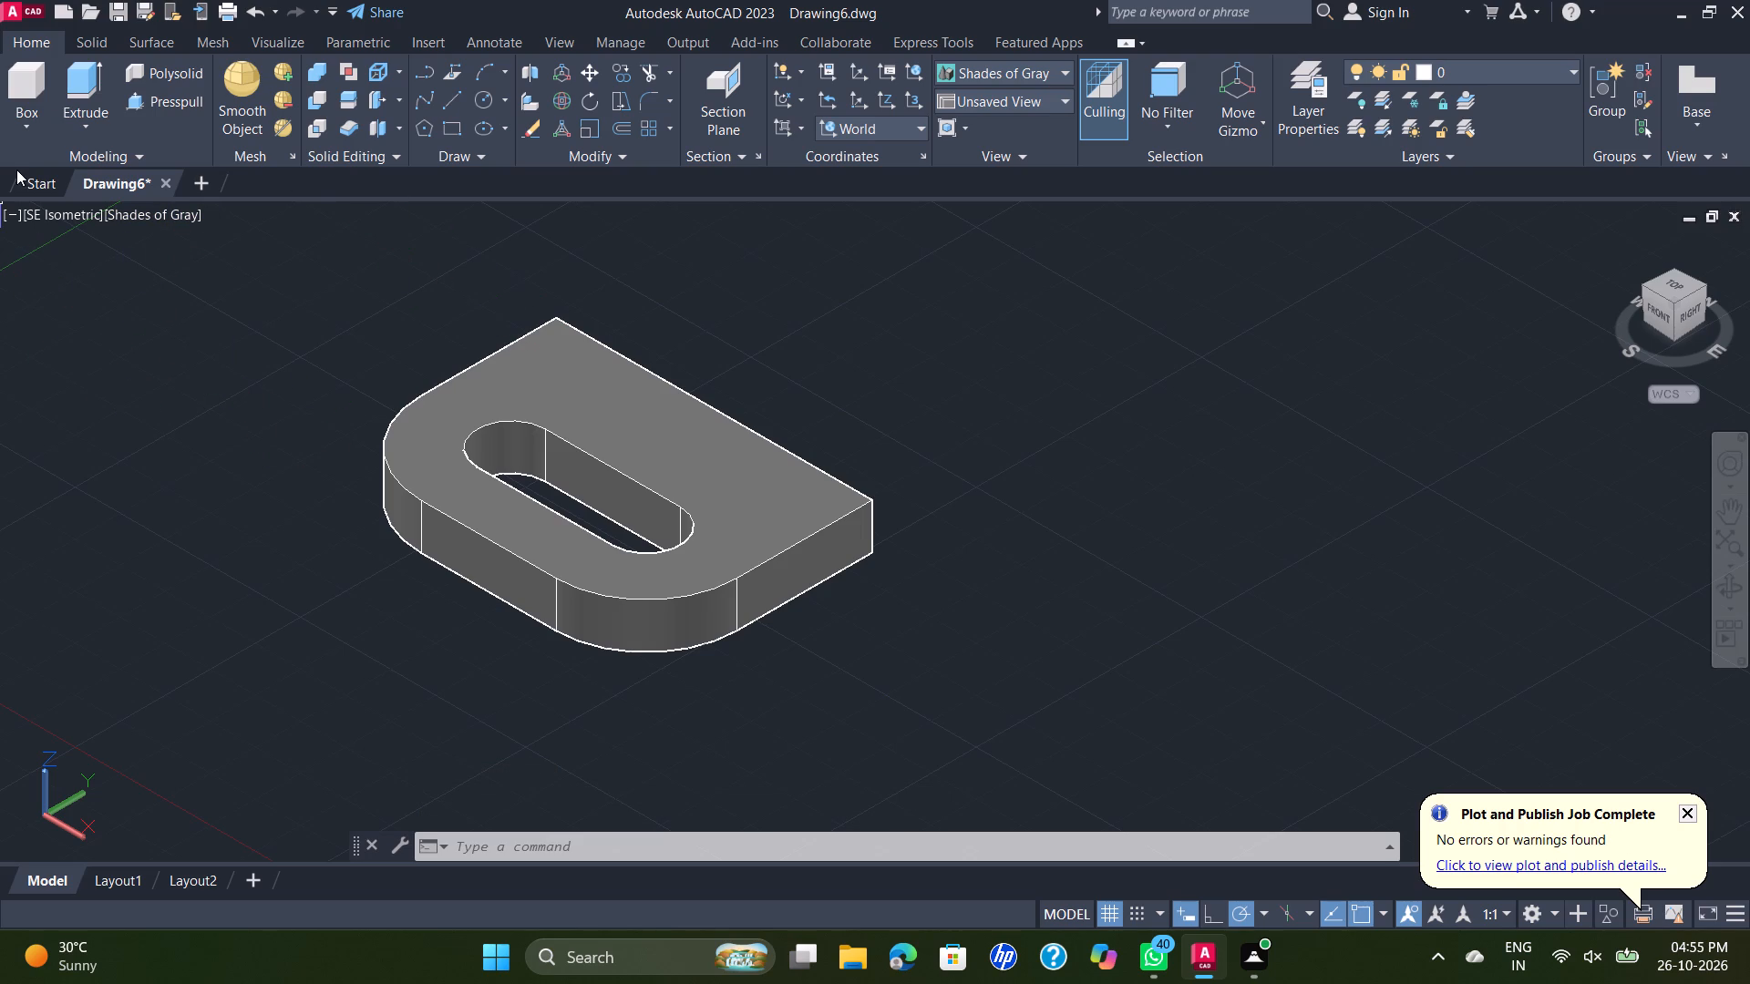
In the Front view, draw a circle of radius 40 above and beyond the plate's positive-X end.
click(61, 214)
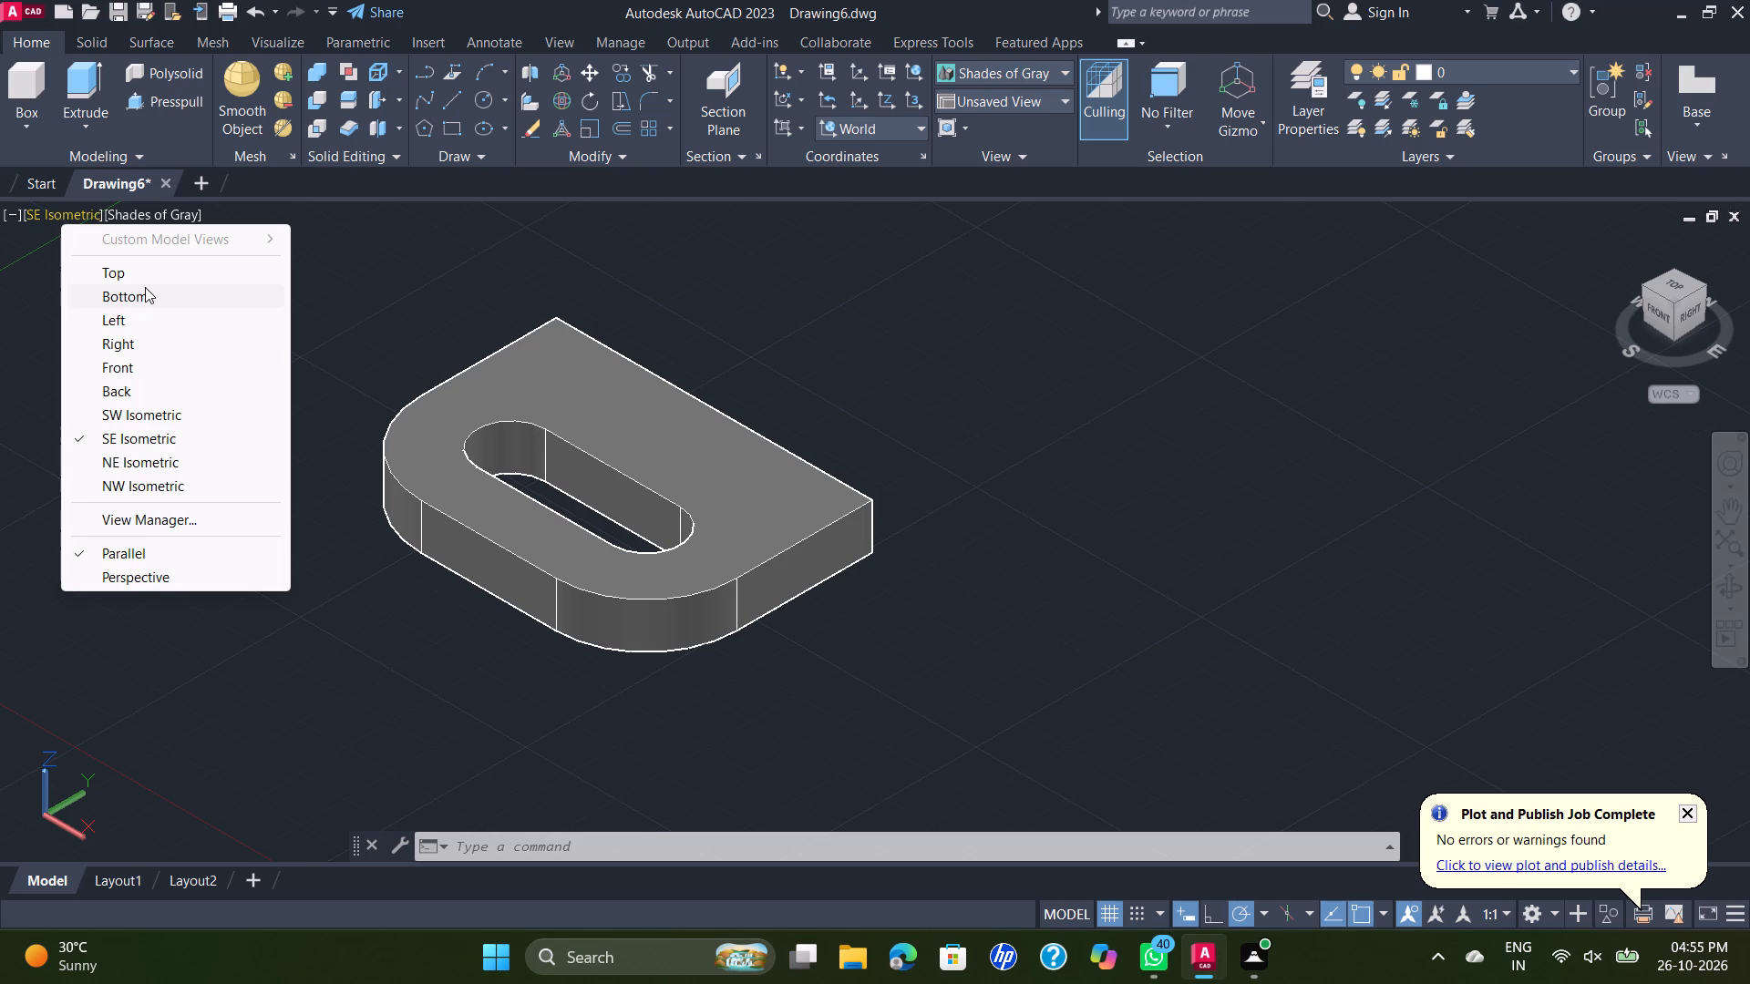
click(138, 370)
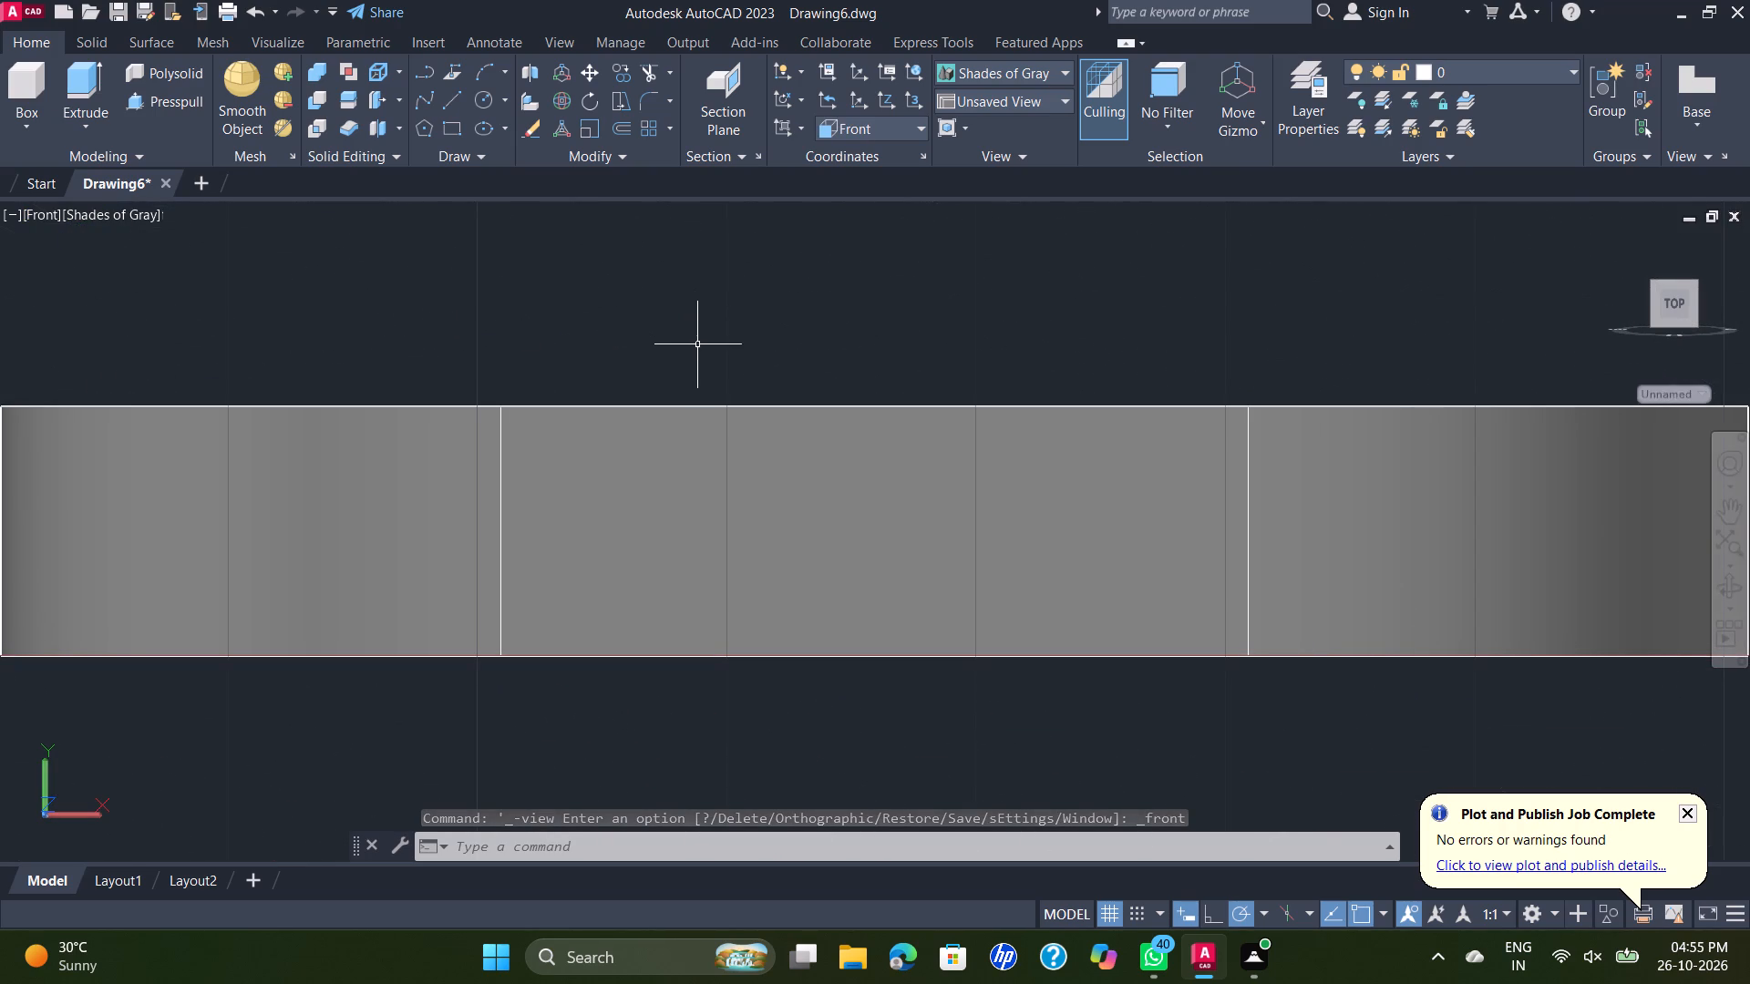
scroll(713, 360, down, 2)
scroll(864, 302, down, 1)
middle_drag(865, 318, 759, 430)
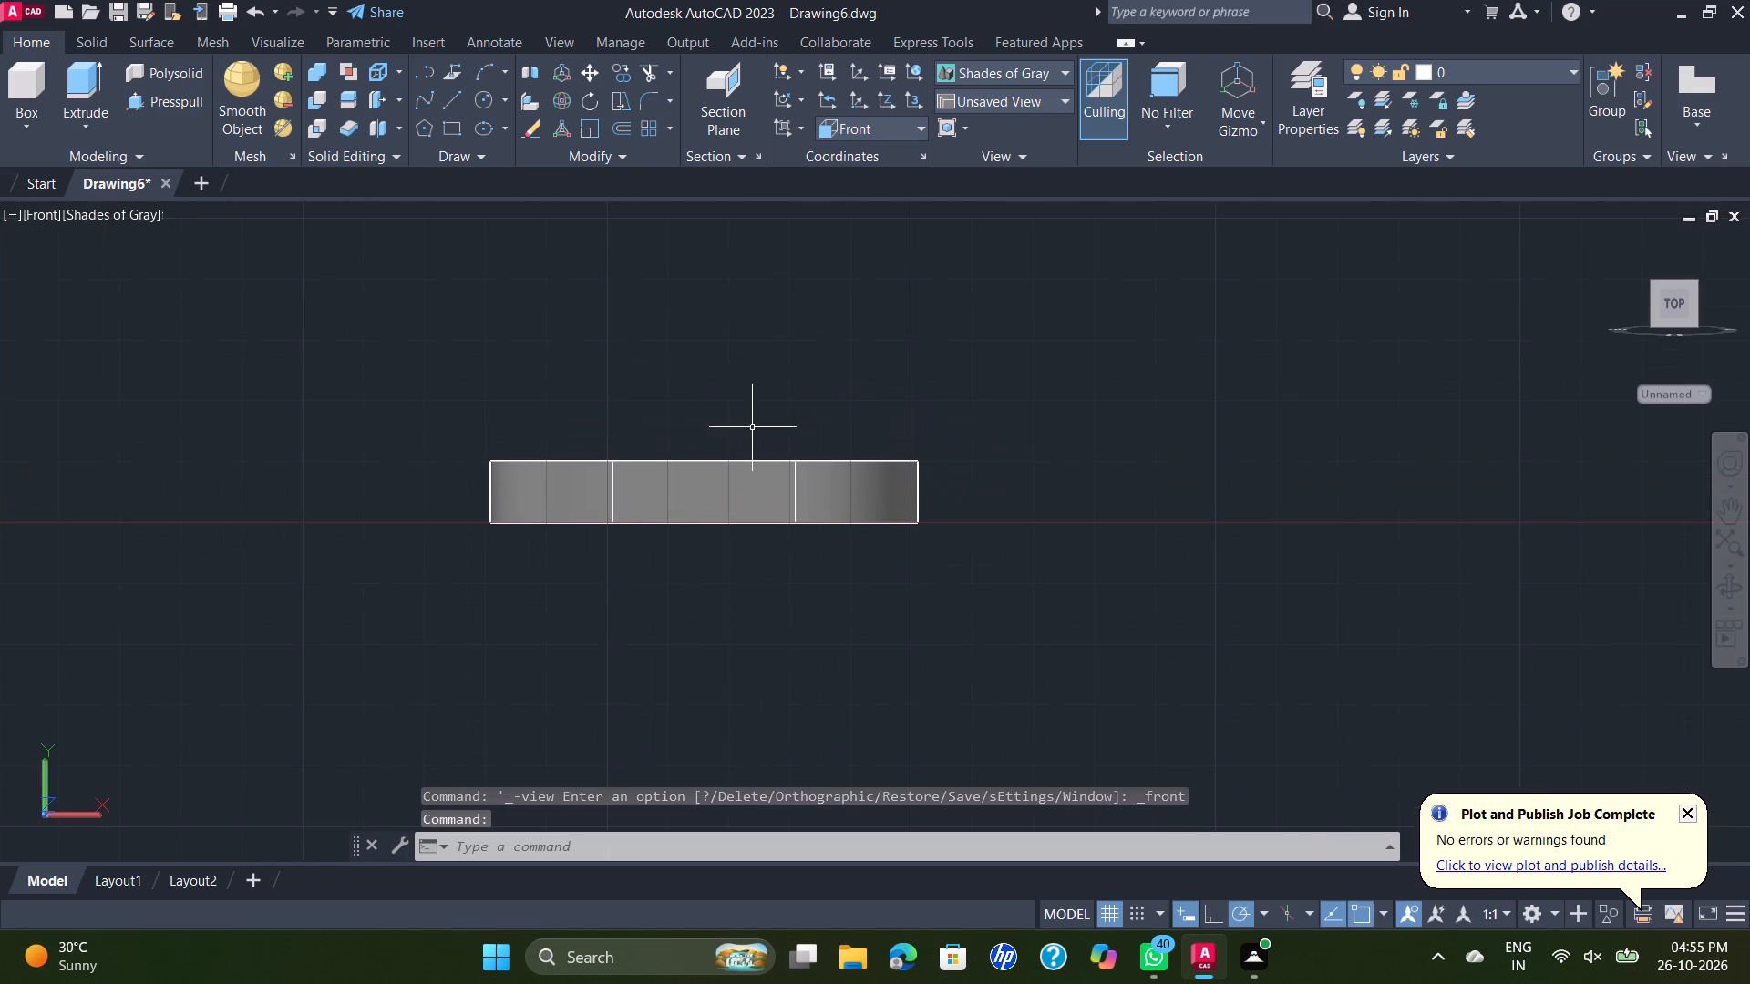
scroll(901, 360, up, 1)
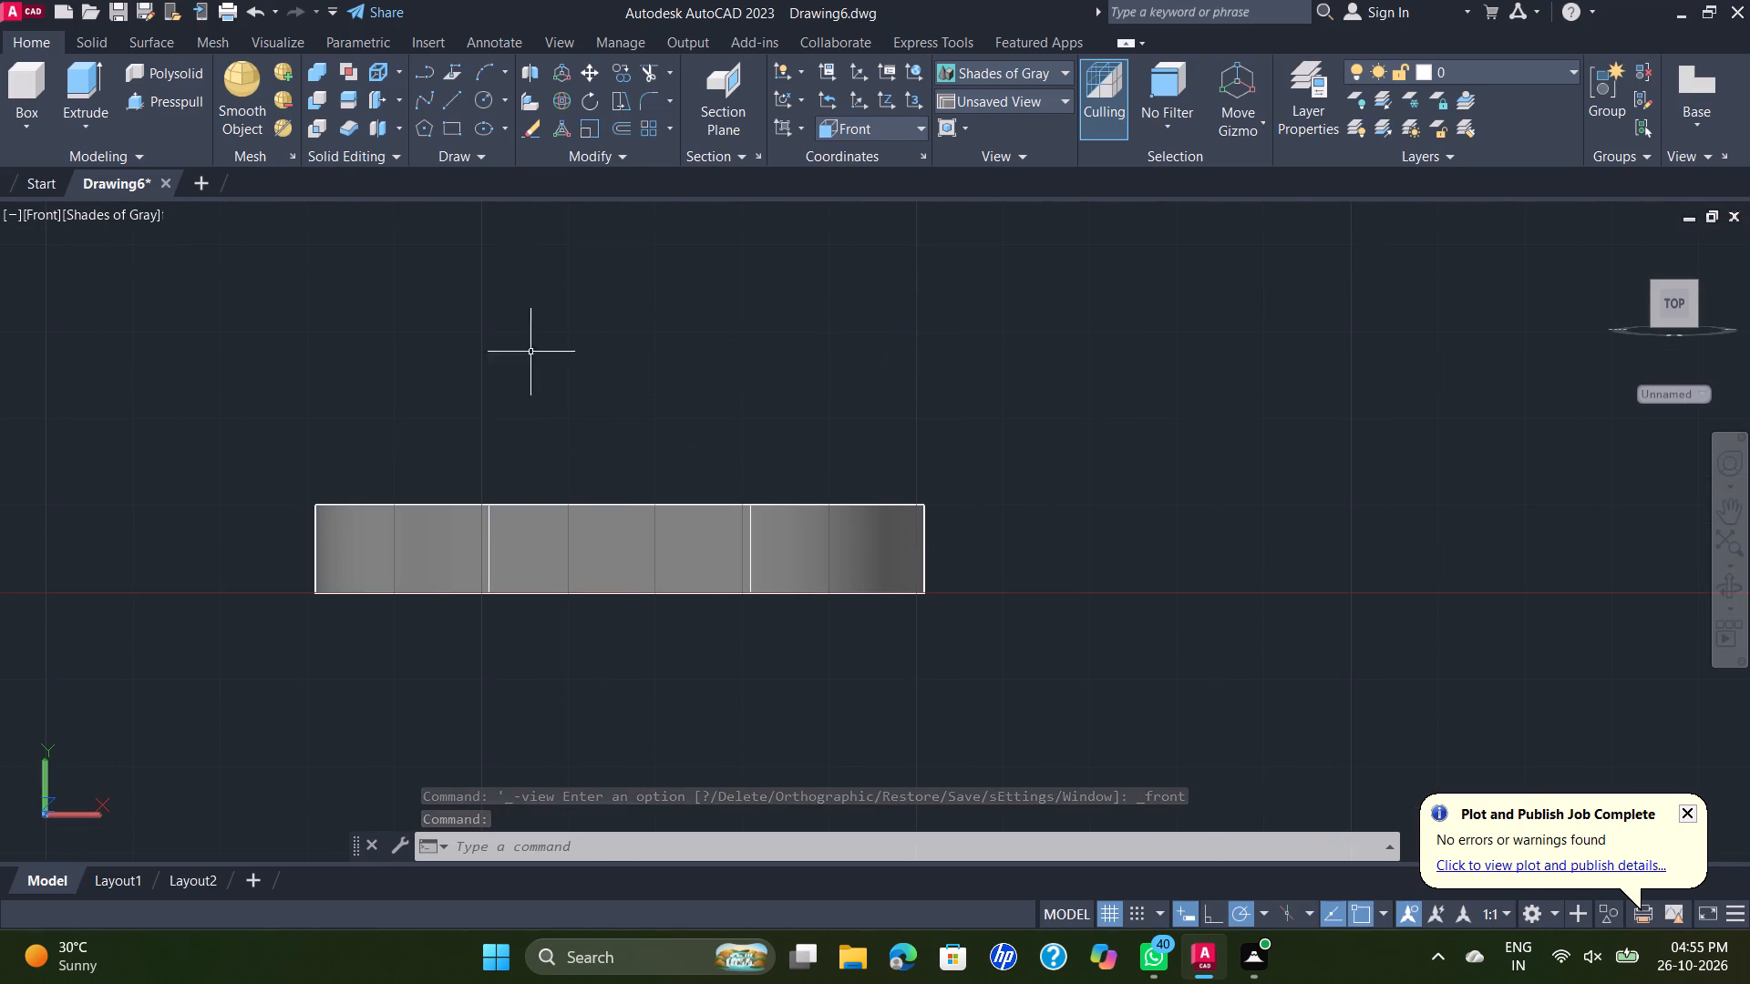
click(482, 100)
click(1208, 297)
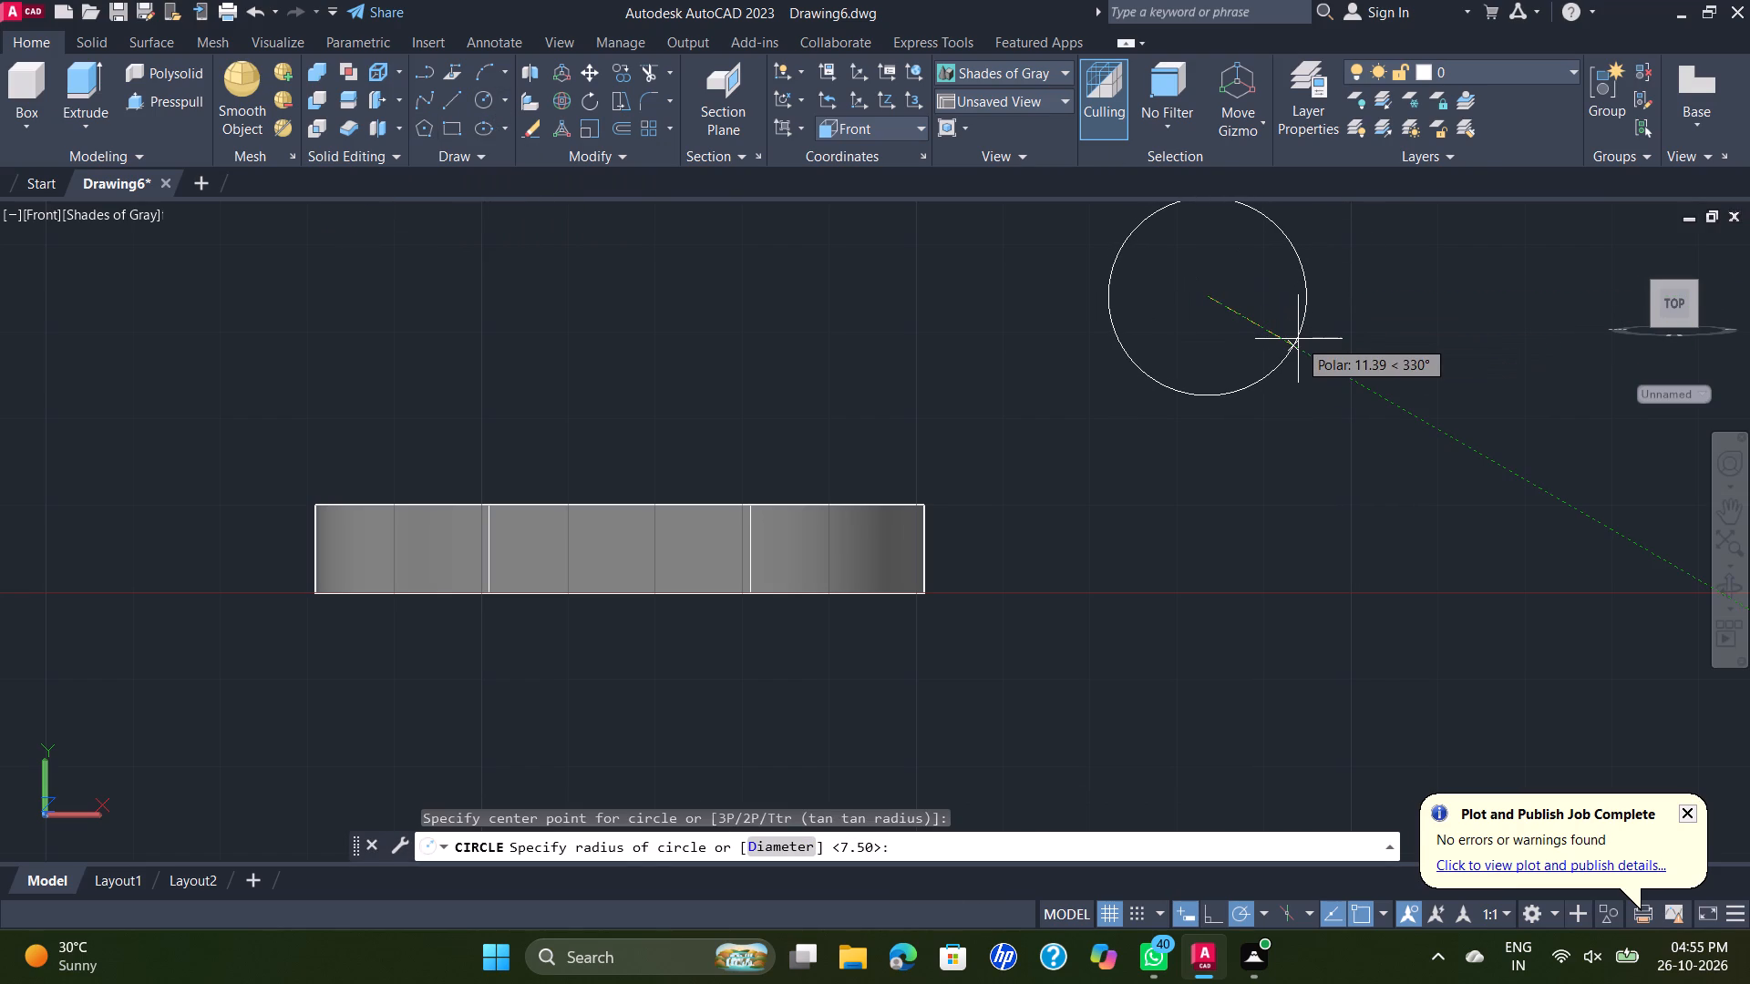
text(40)
key(Return)
Draw a circle of diameter 50 concentric with the radius 40 circle.
scroll(1392, 406, down, 3)
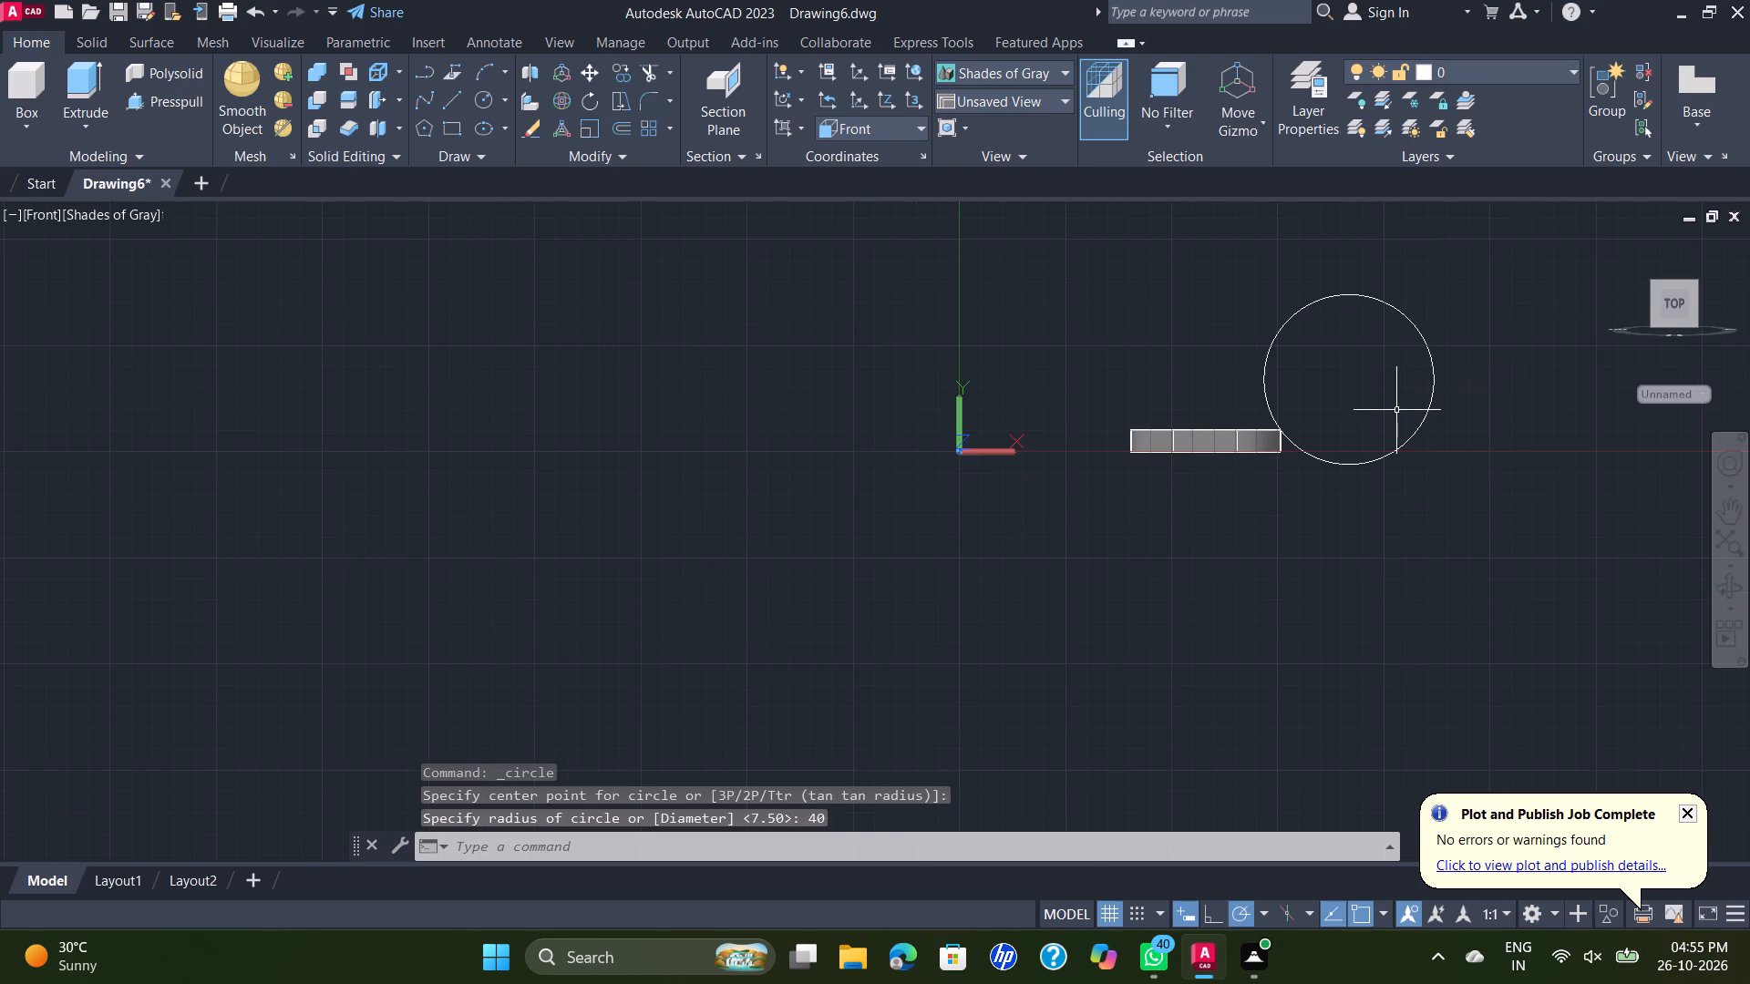
middle_drag(1397, 411, 969, 508)
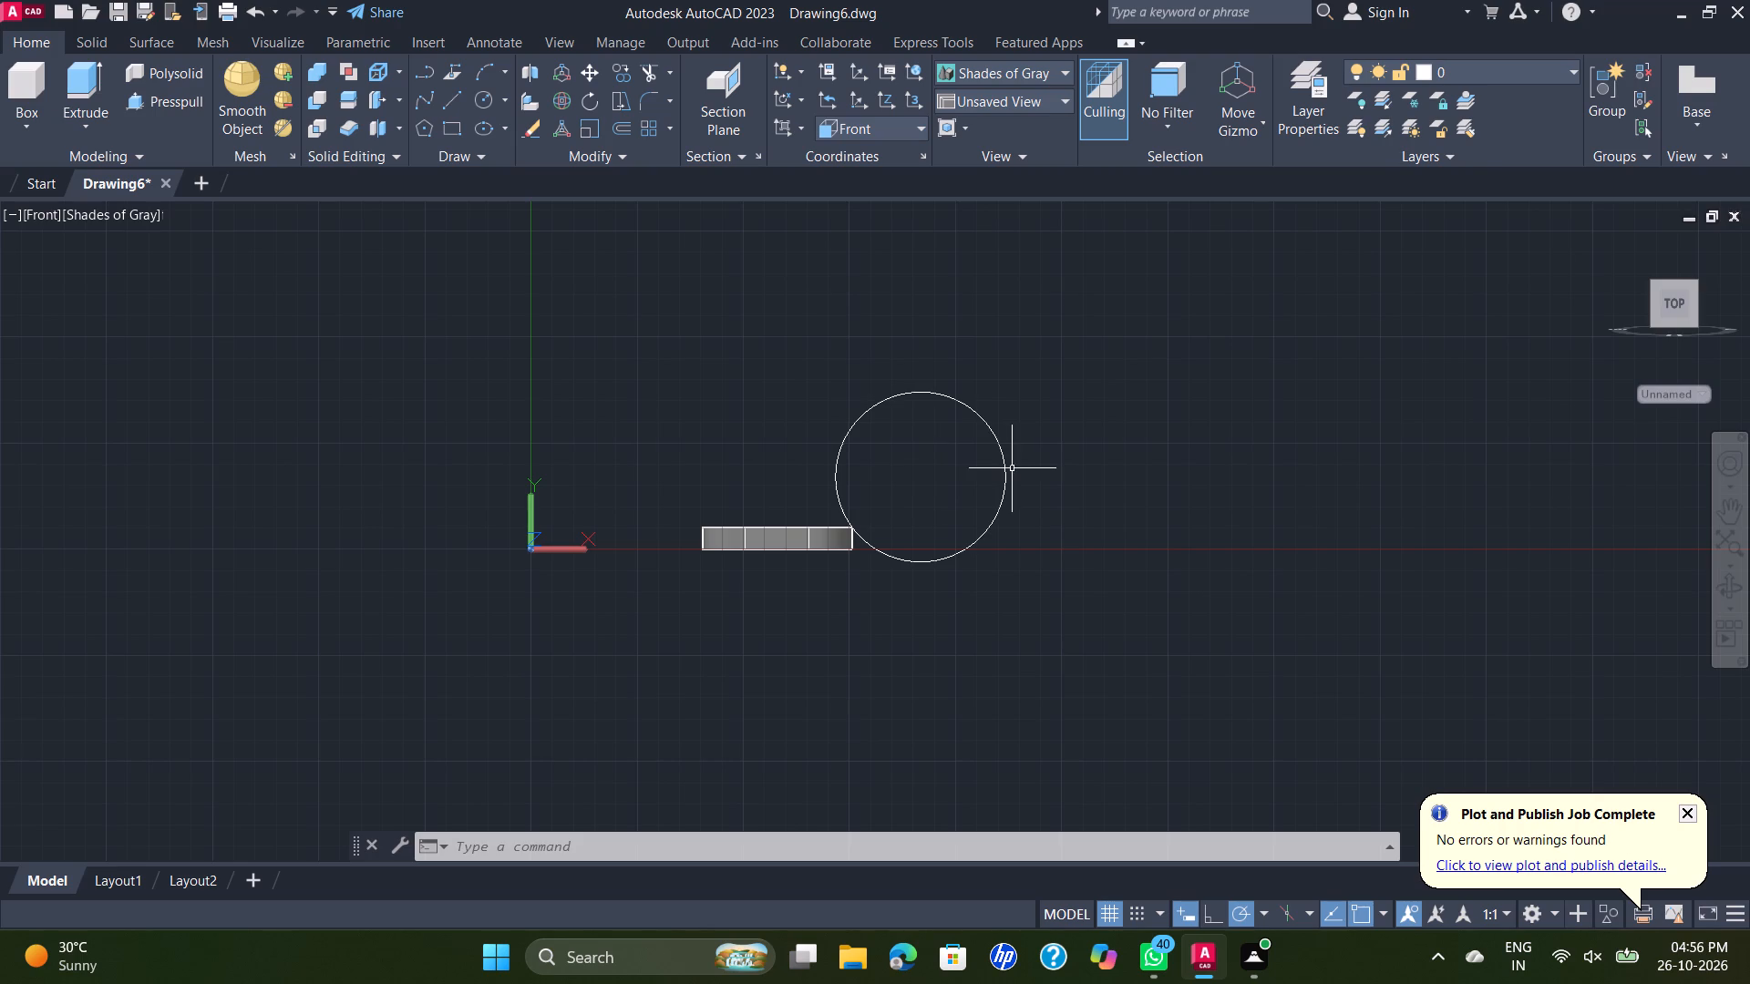
click(481, 104)
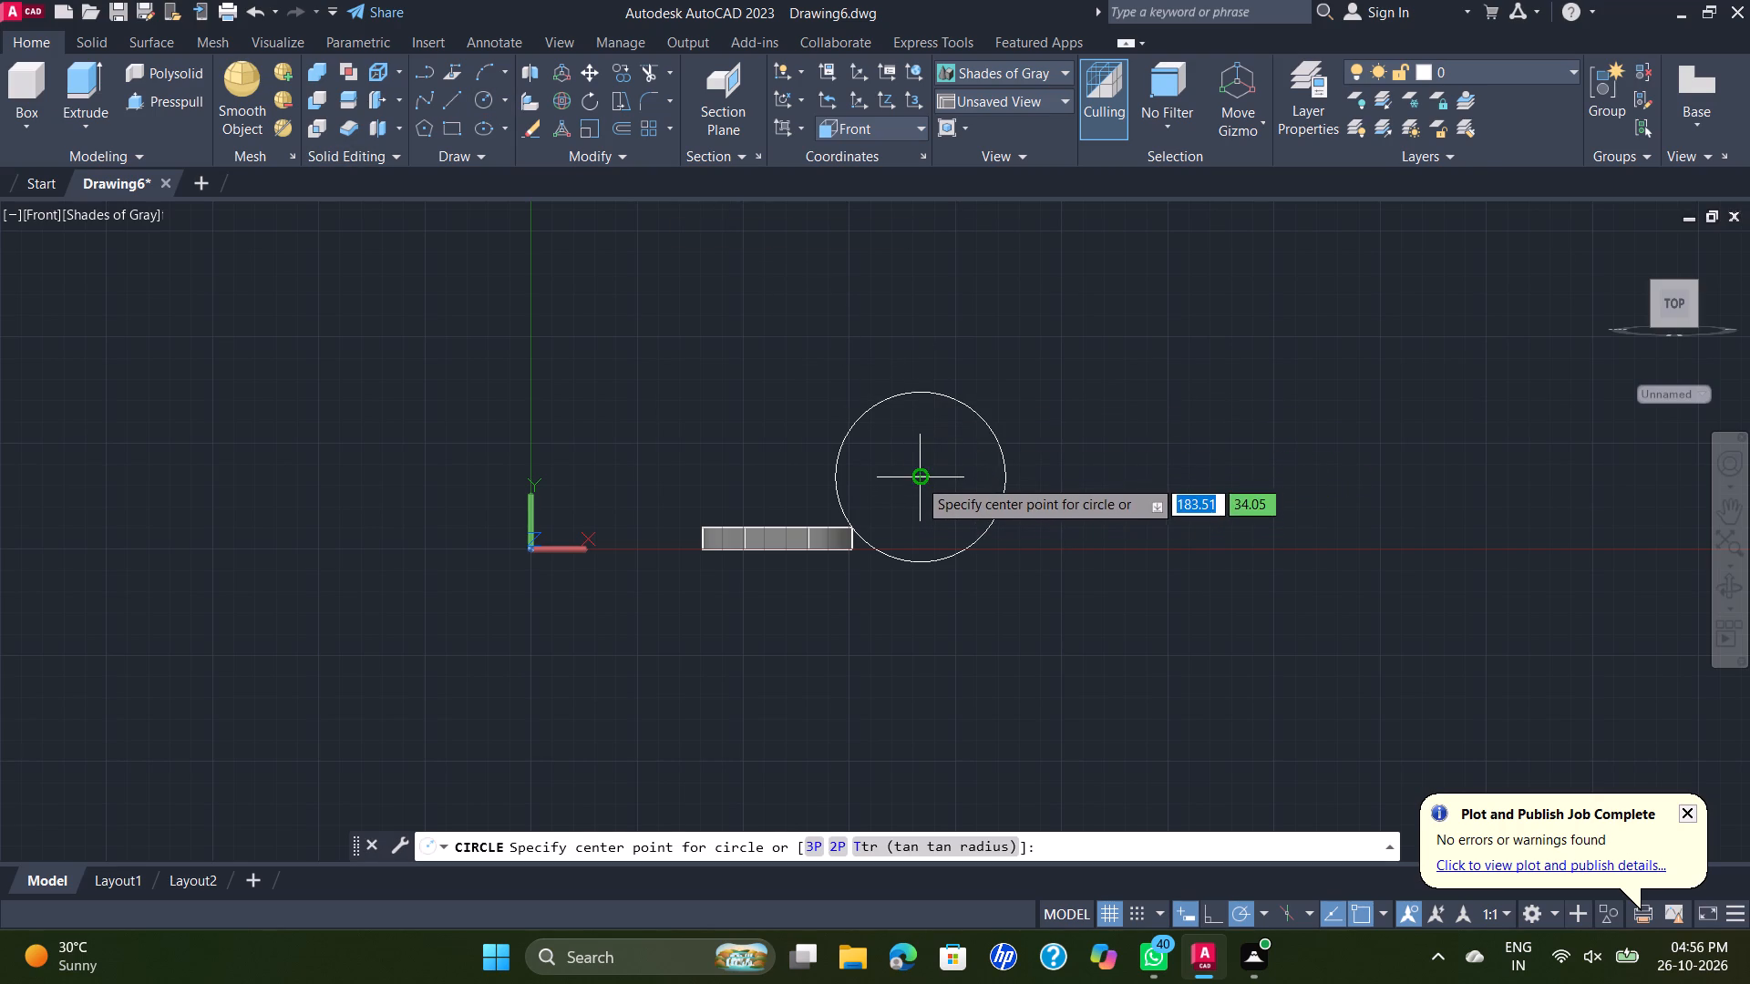
click(918, 478)
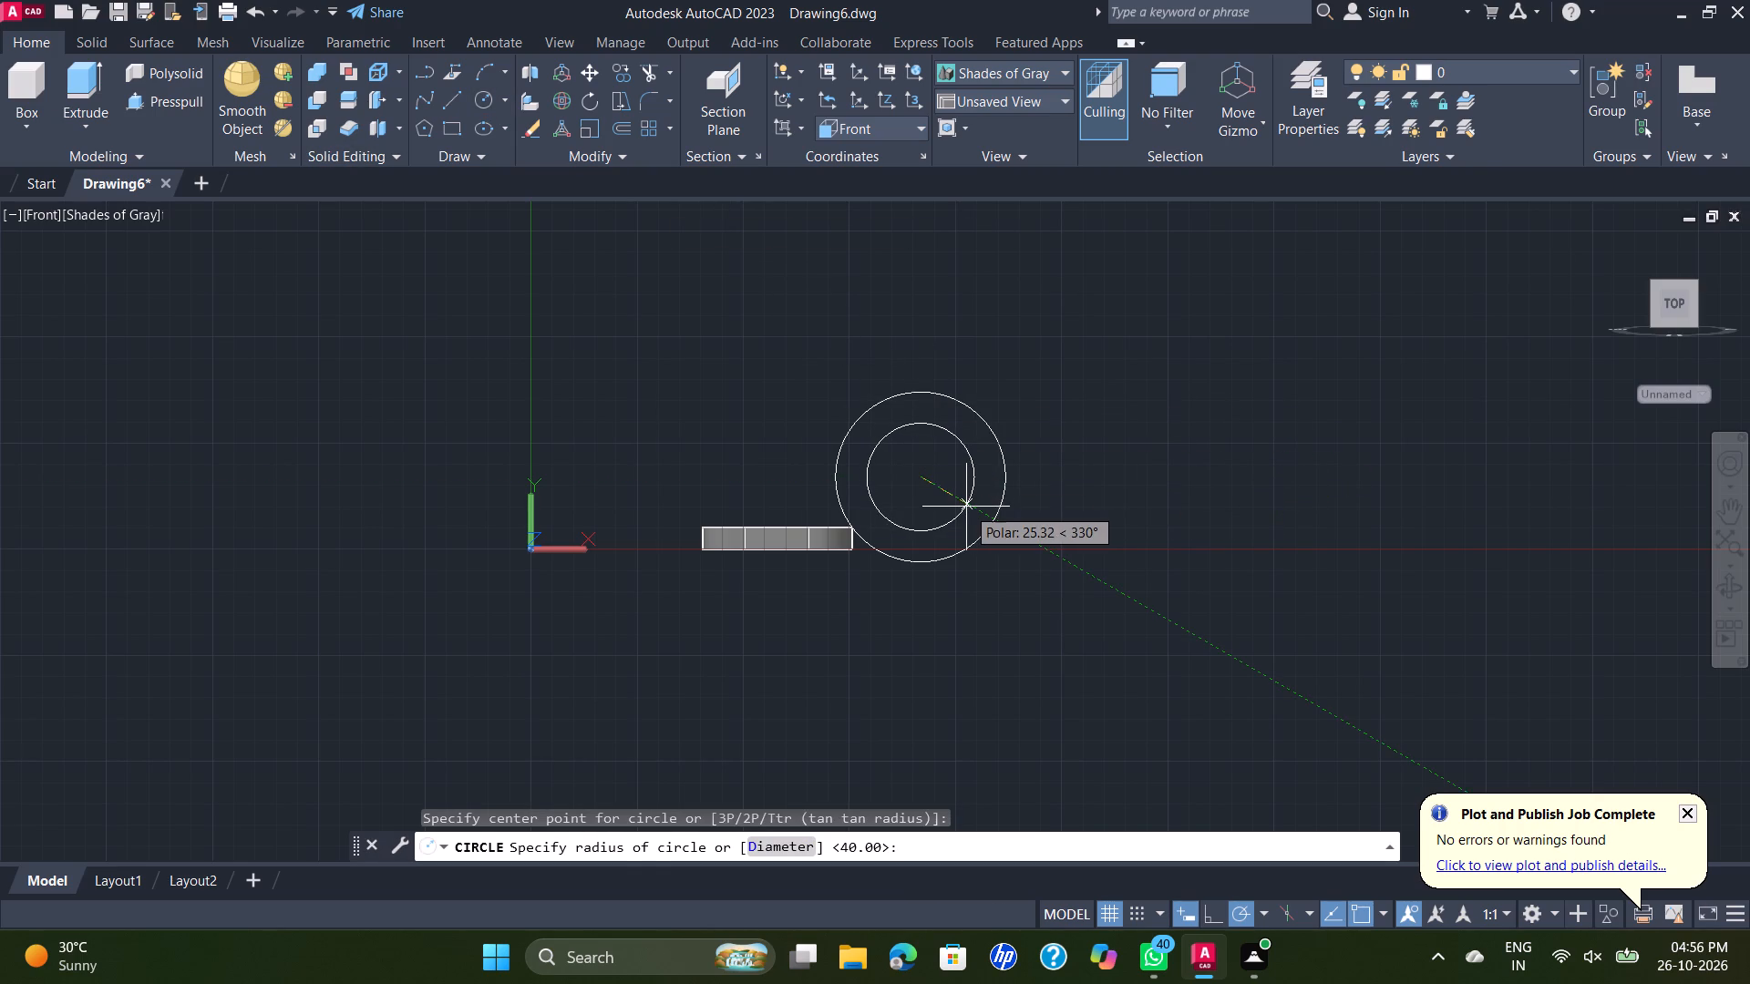
key(d)
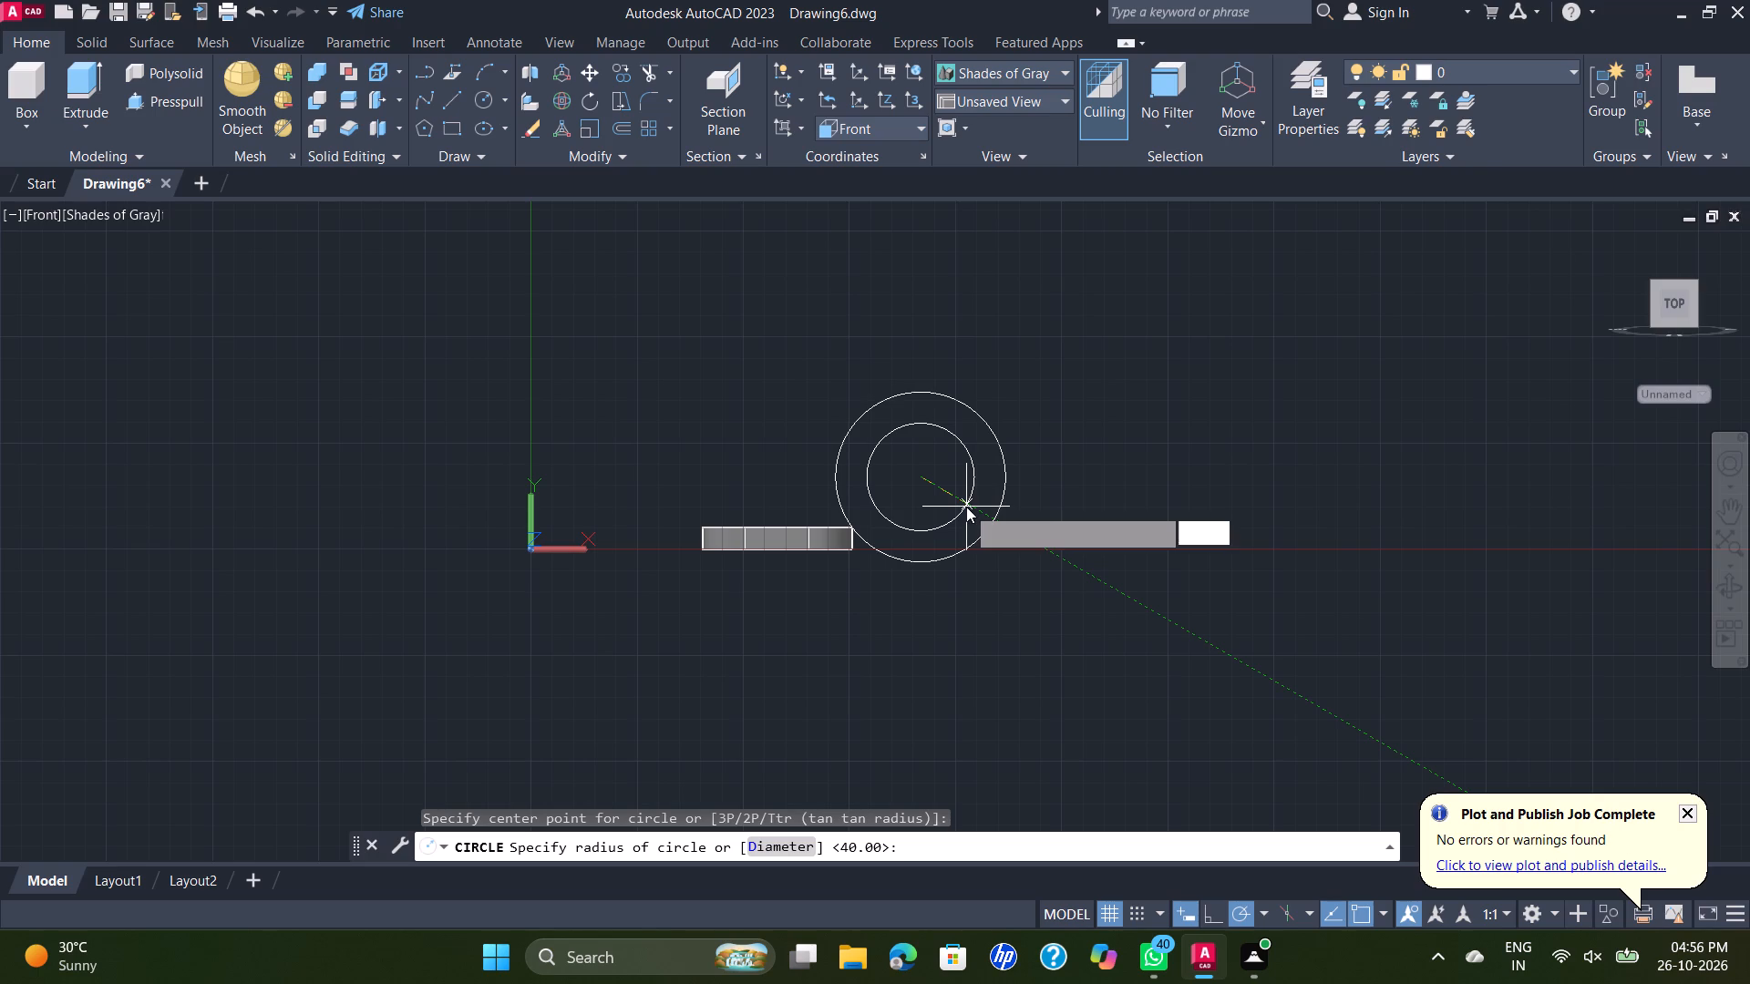
key(Return)
text(50)
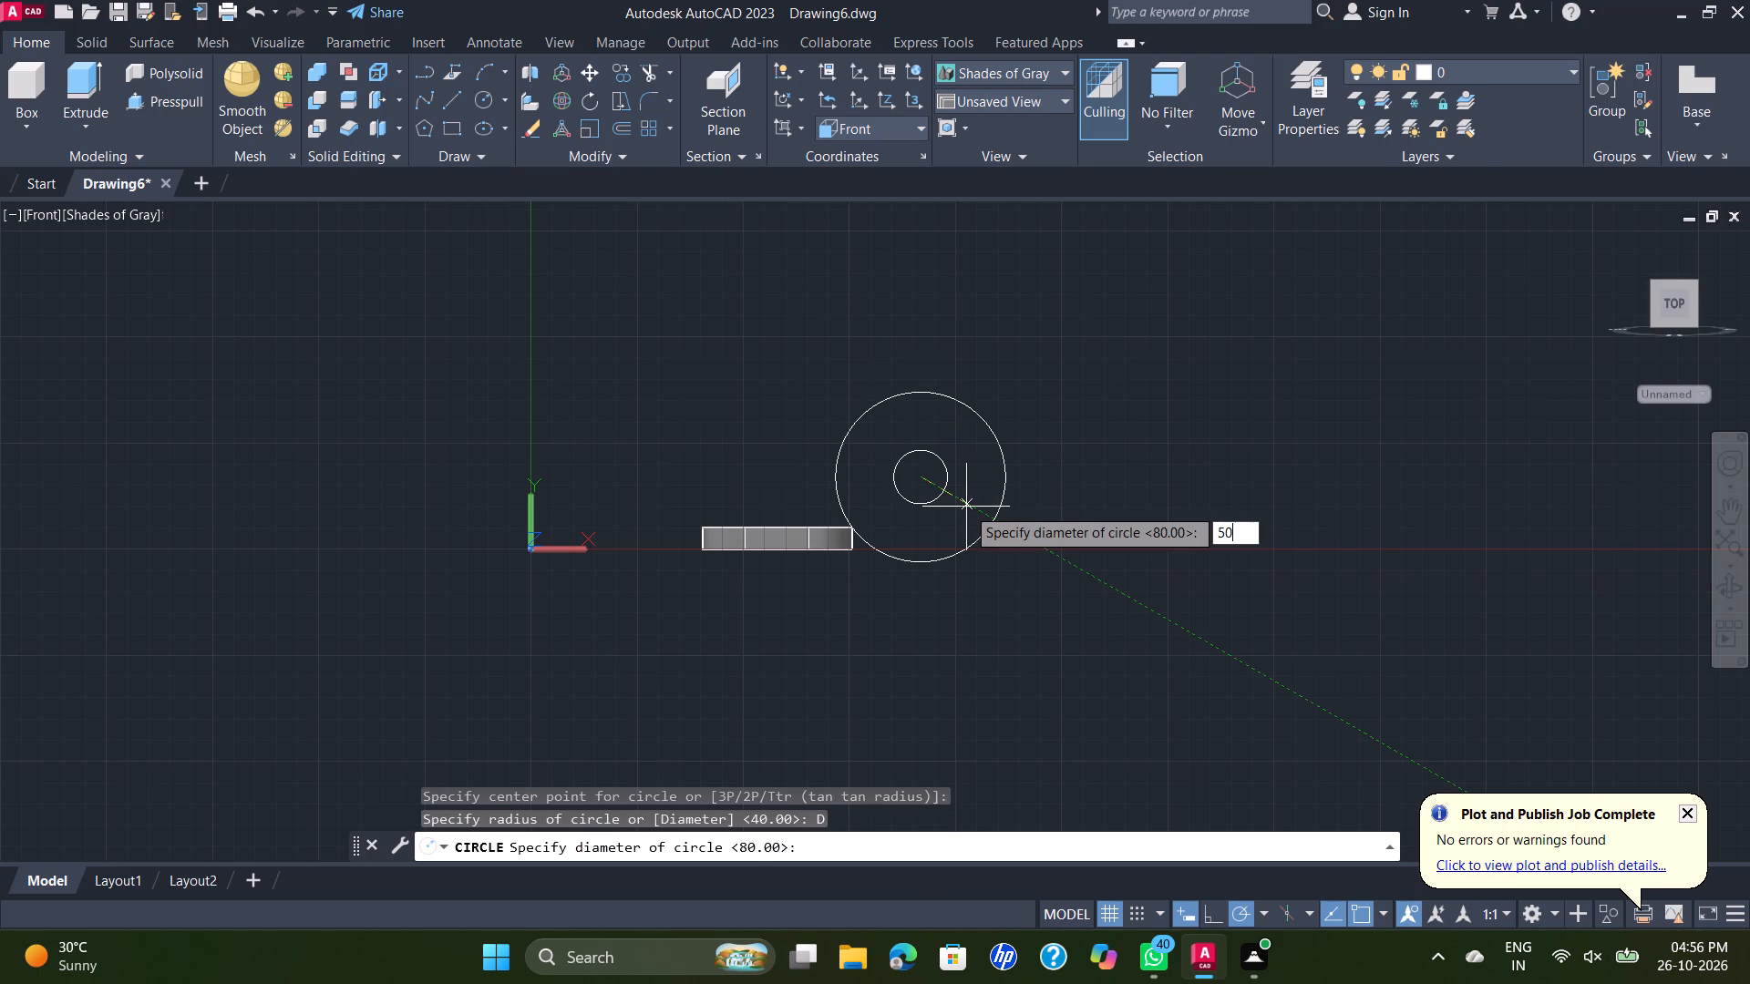
key(Return)
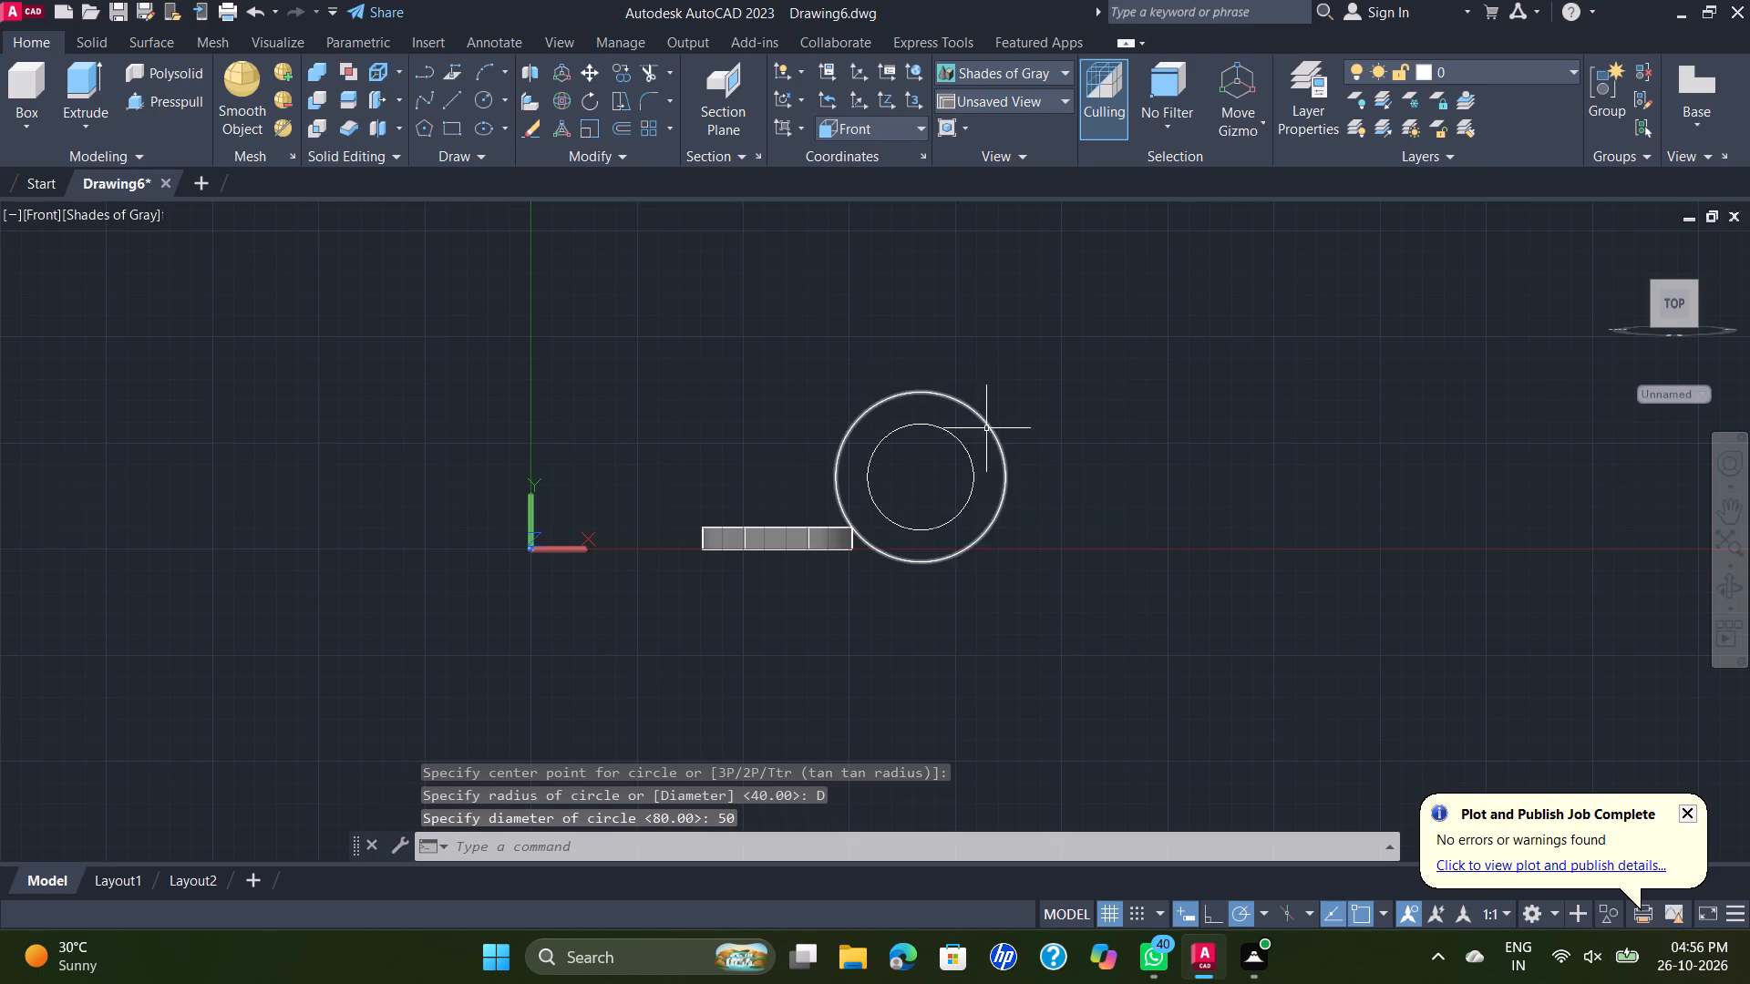
In the SE Isometric view, move both concentric circles together to free space beyond the plate's positive-X end.
scroll(987, 429, up, 1)
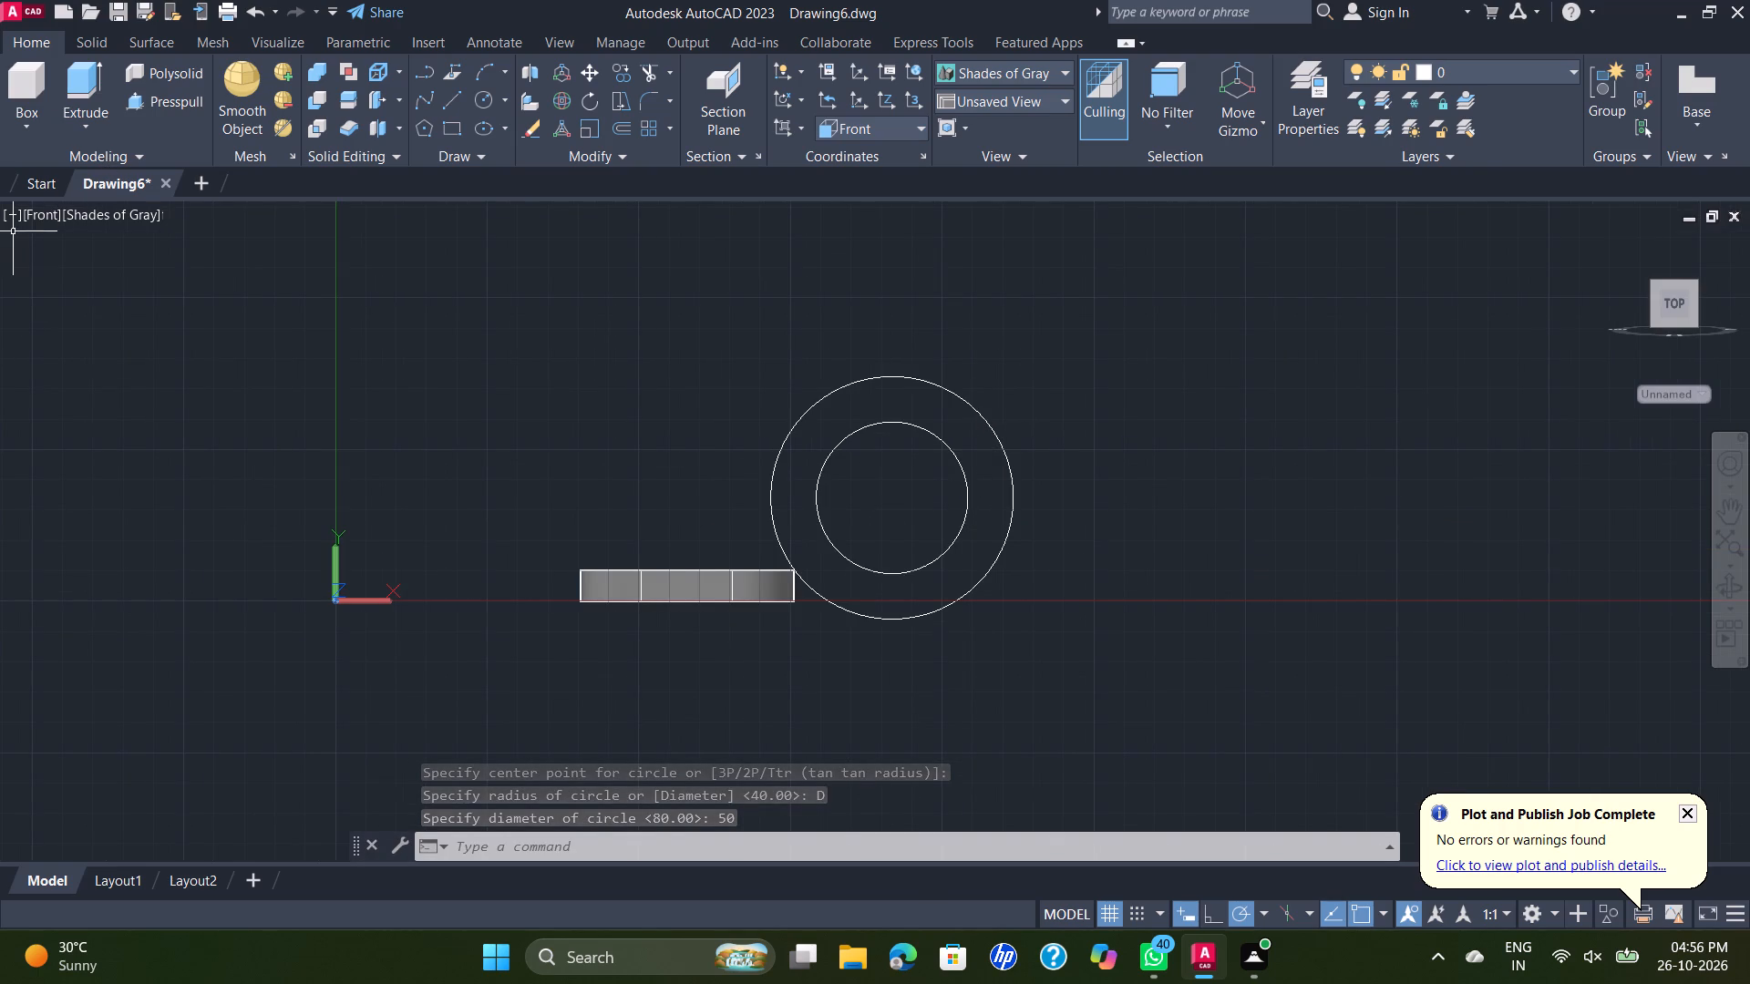
click(28, 212)
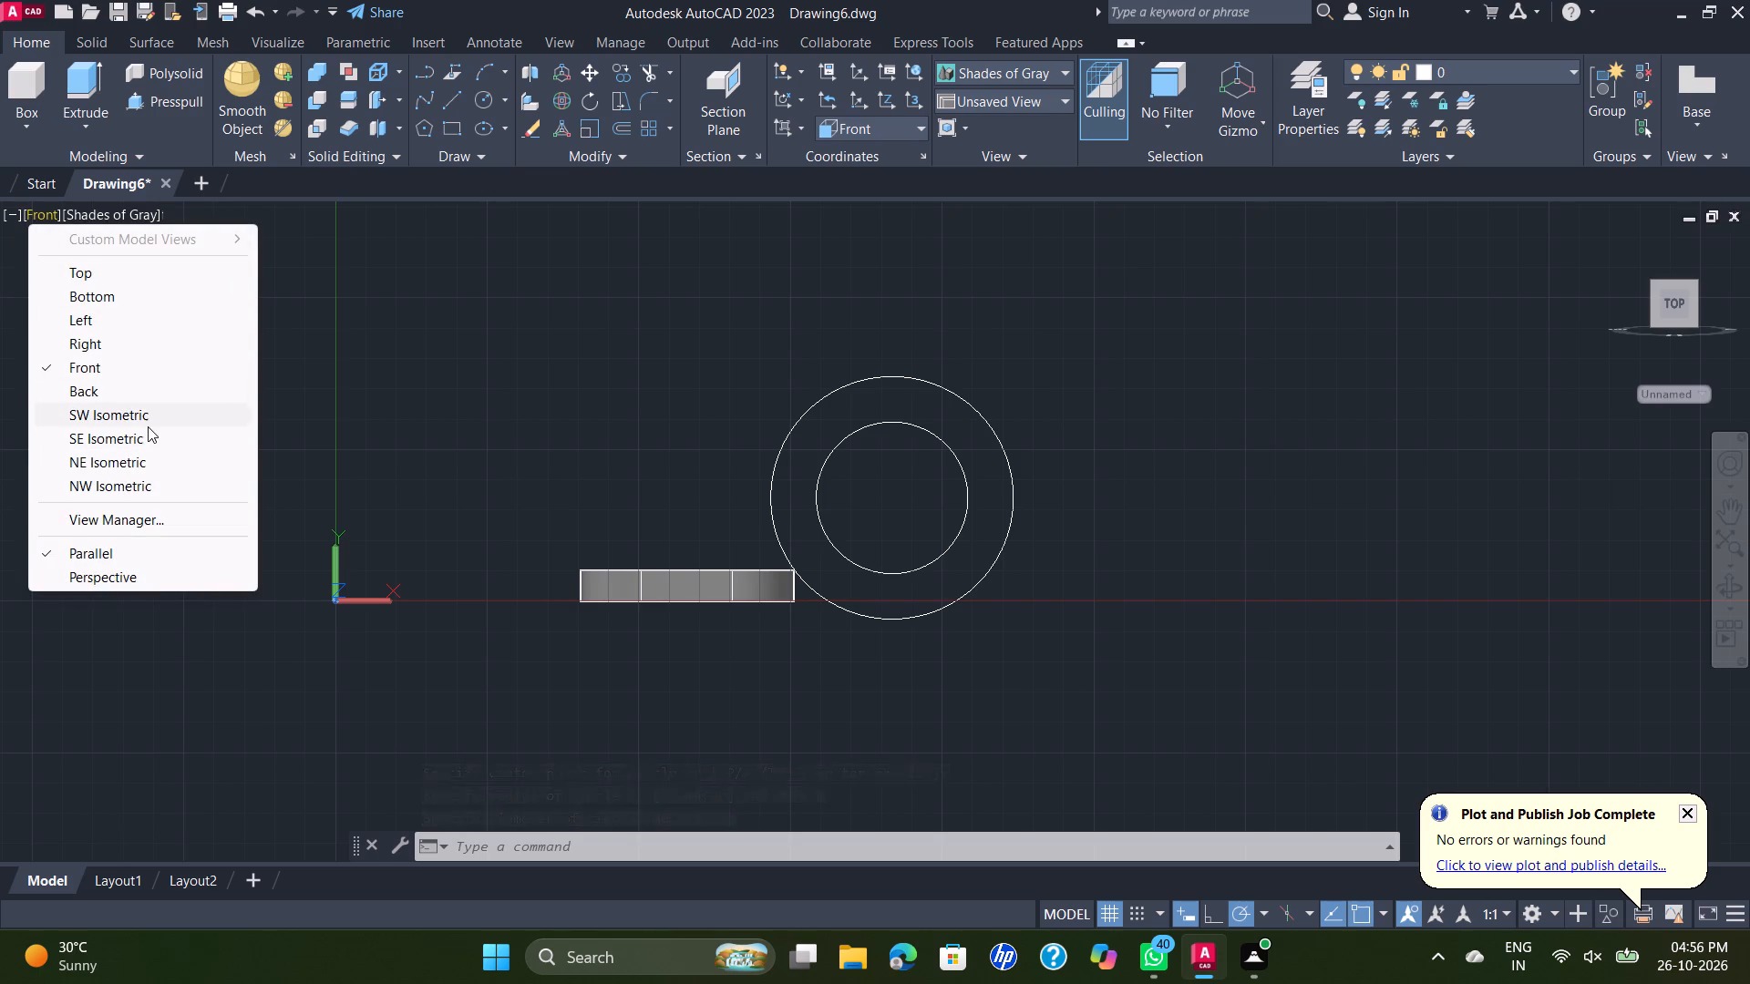
click(150, 443)
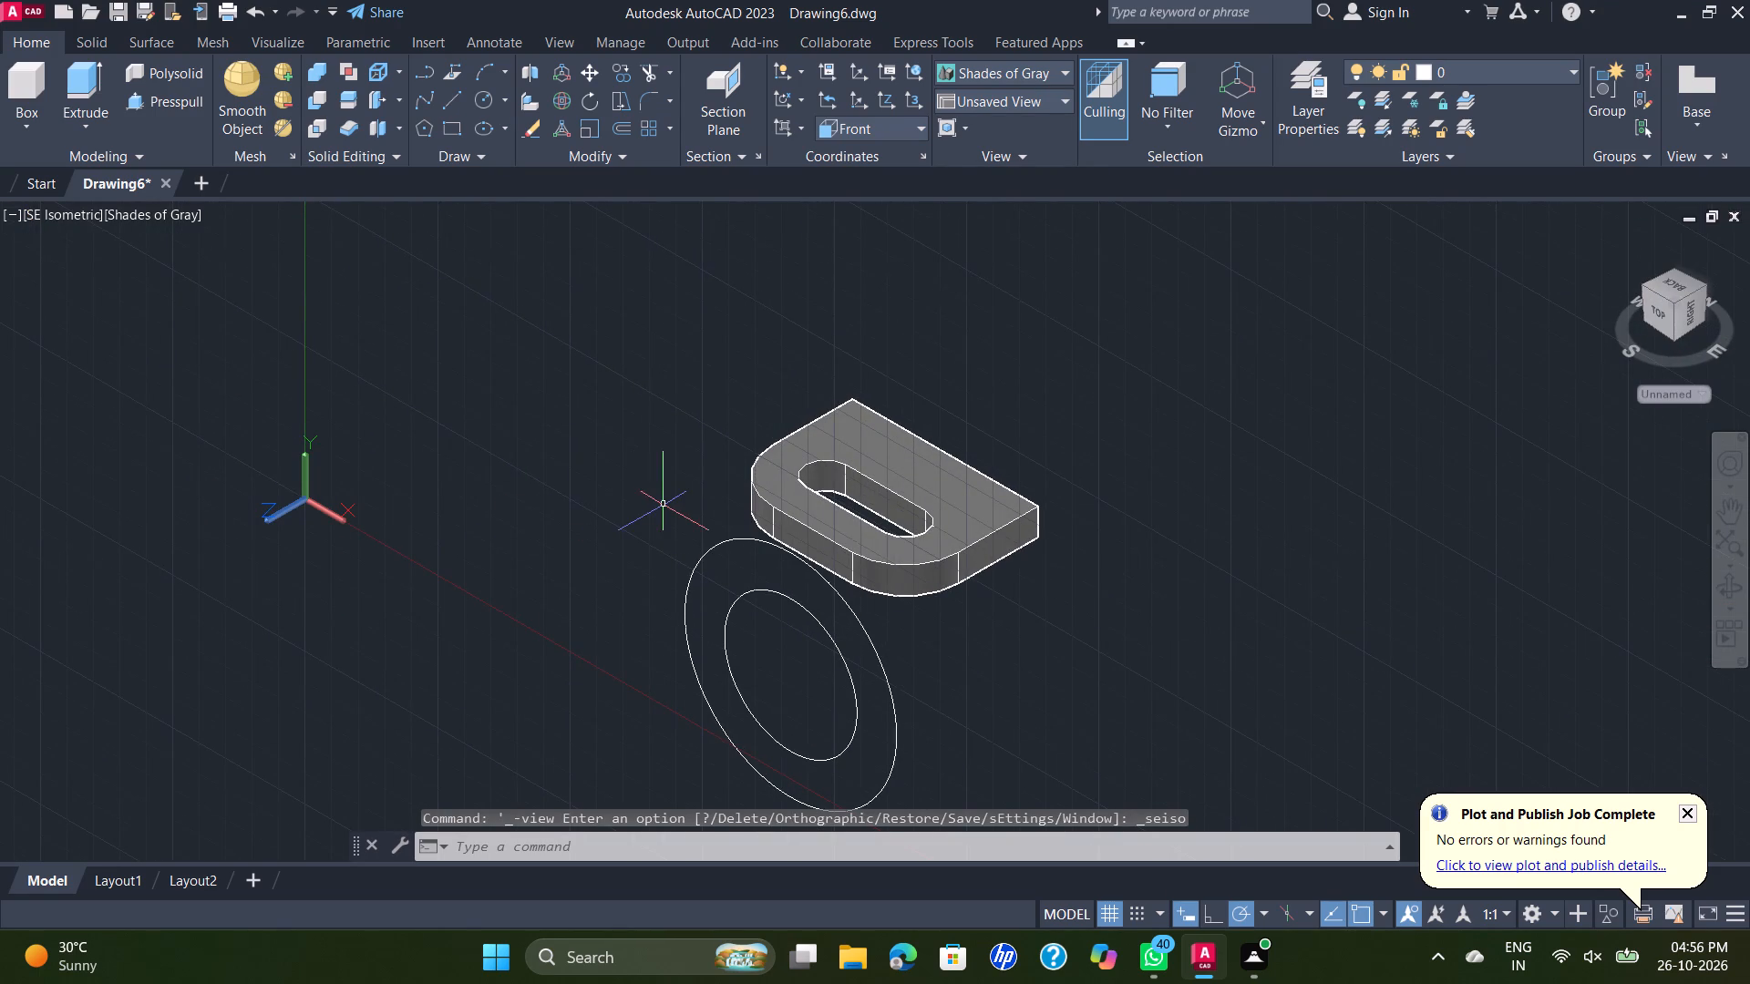
middle_drag(708, 456, 660, 336)
drag(867, 506, 855, 513)
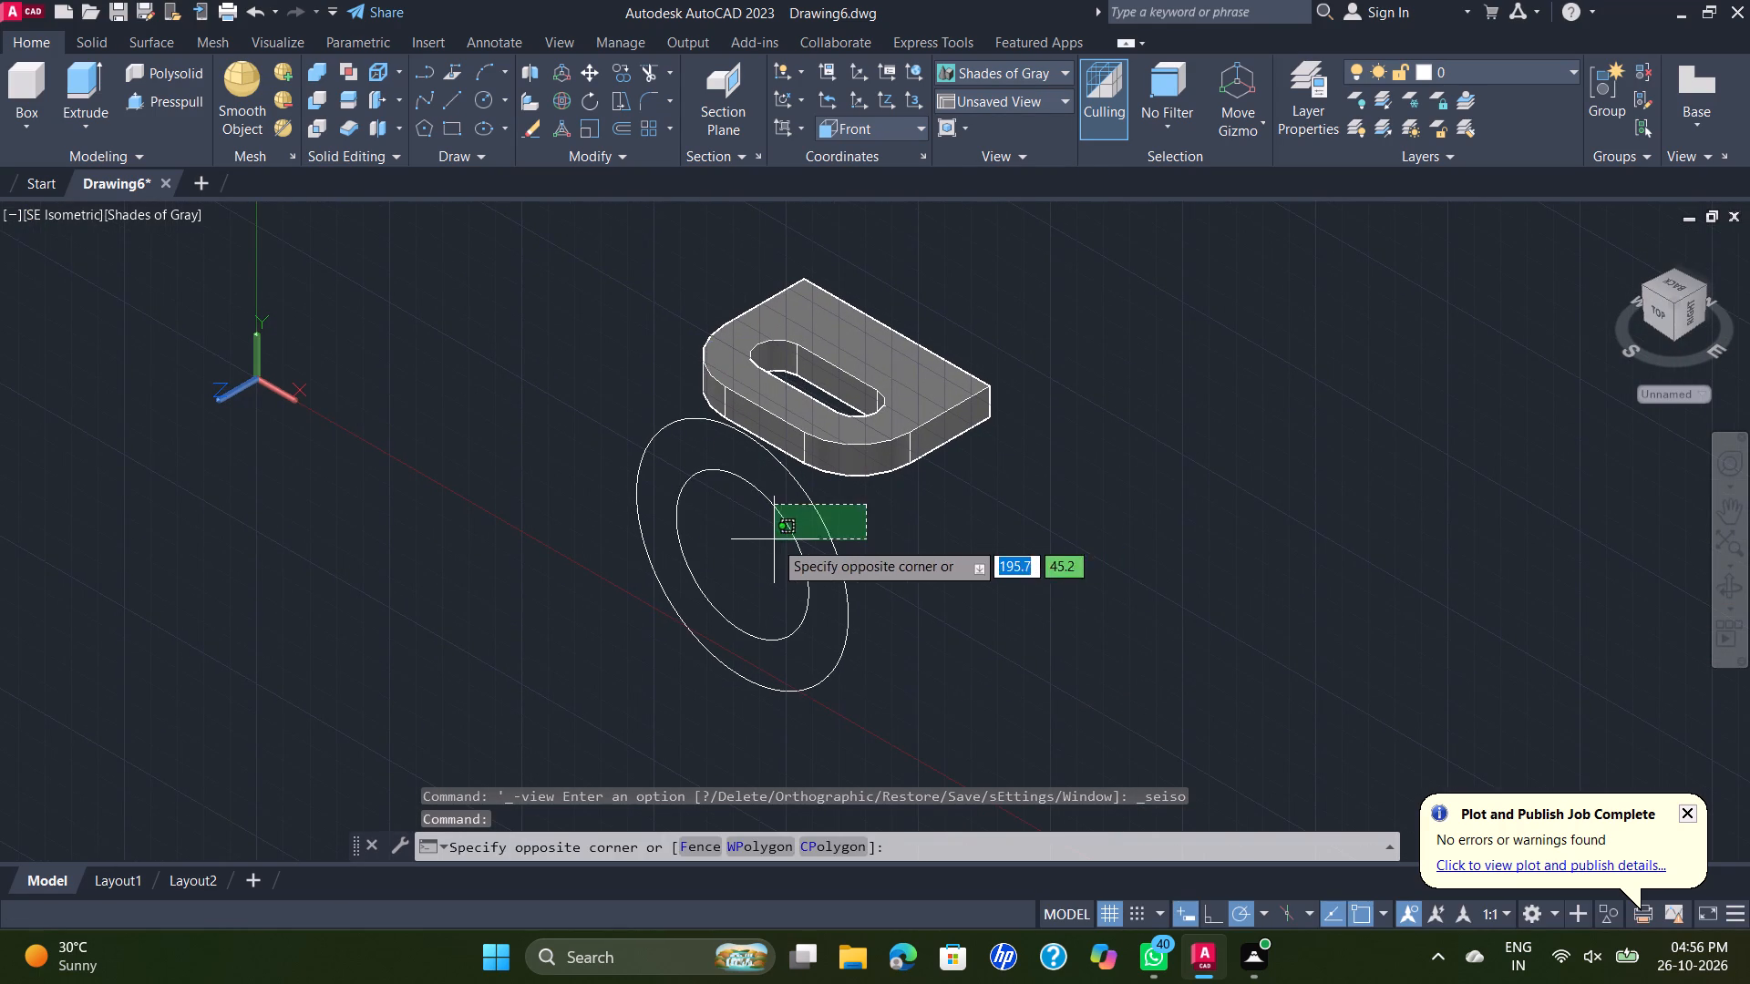
click(764, 548)
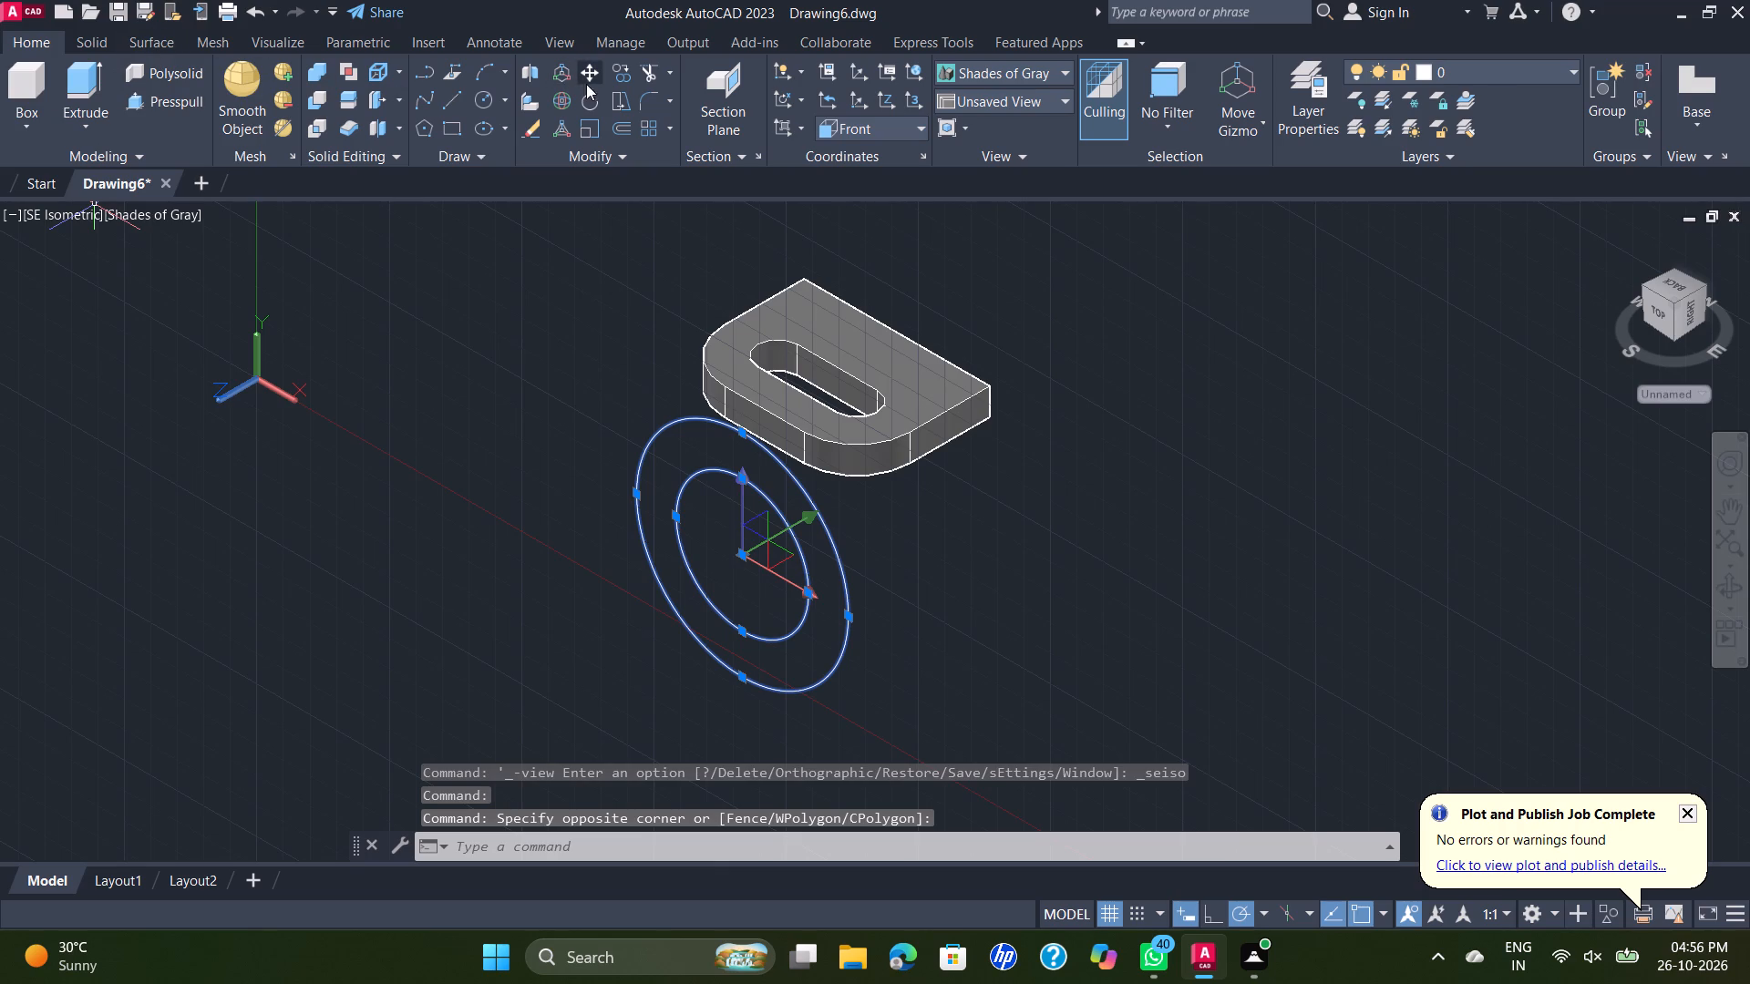
click(592, 71)
click(788, 536)
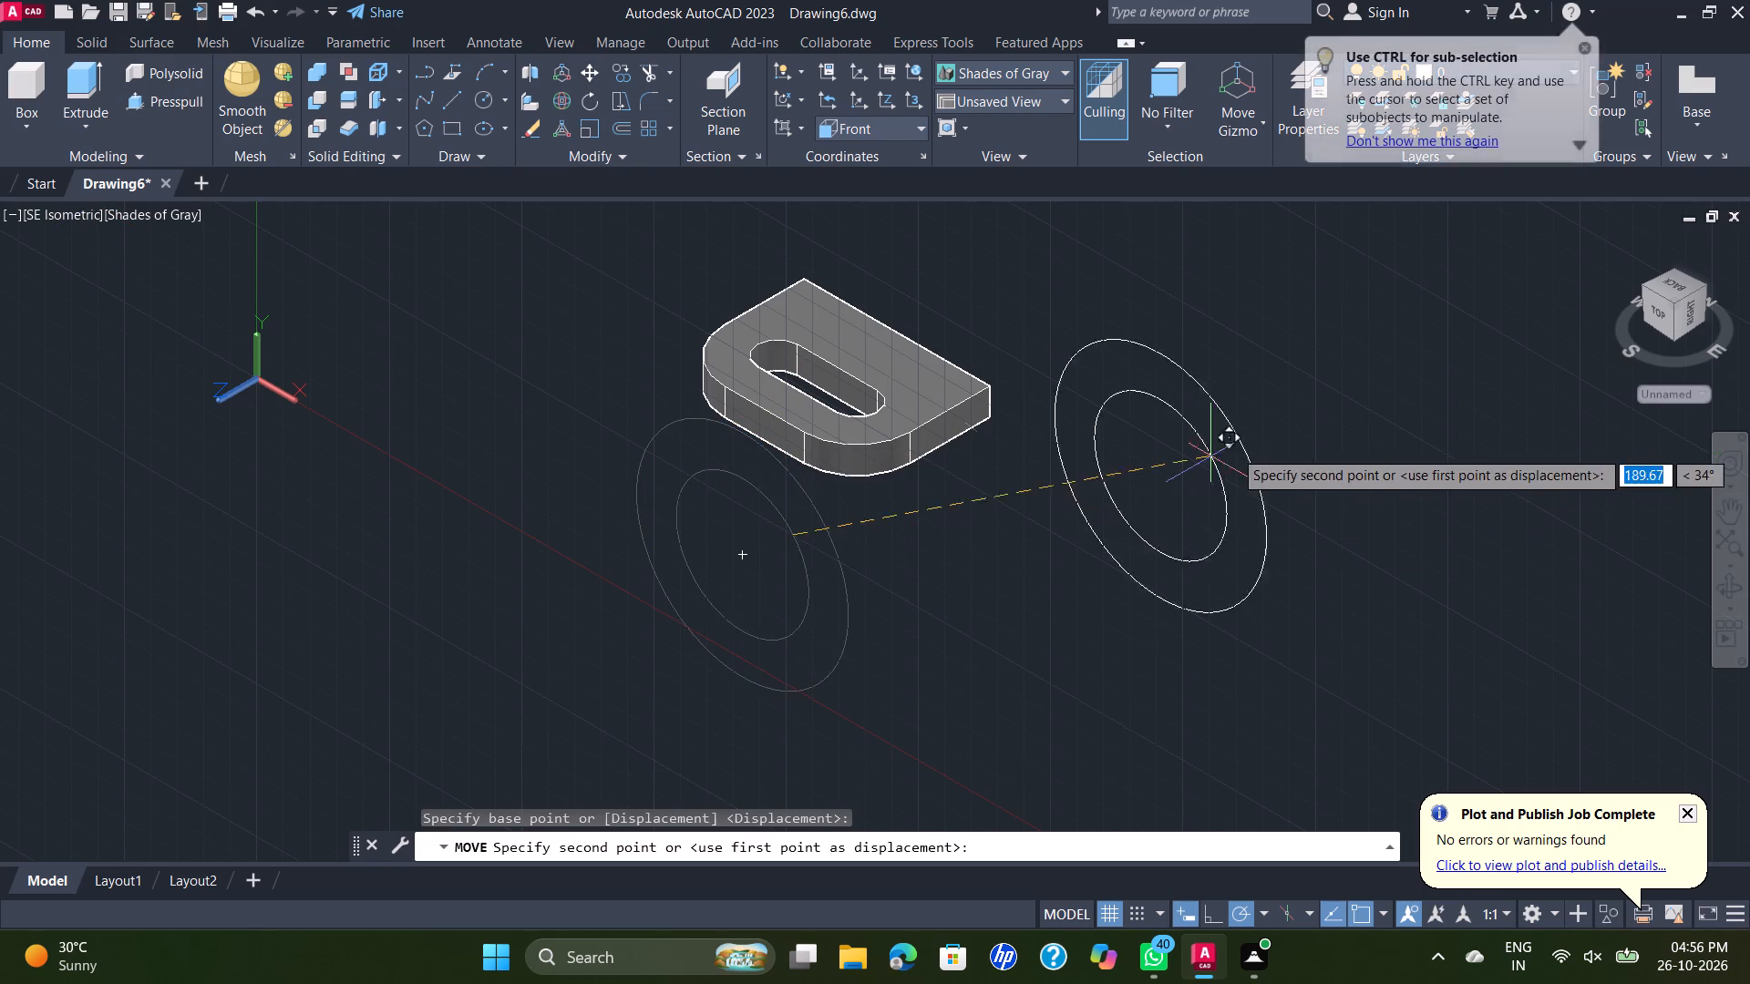
click(1298, 413)
Switch the model back to the Front view, framed on the two concentric circles.
middle_drag(1028, 513, 731, 571)
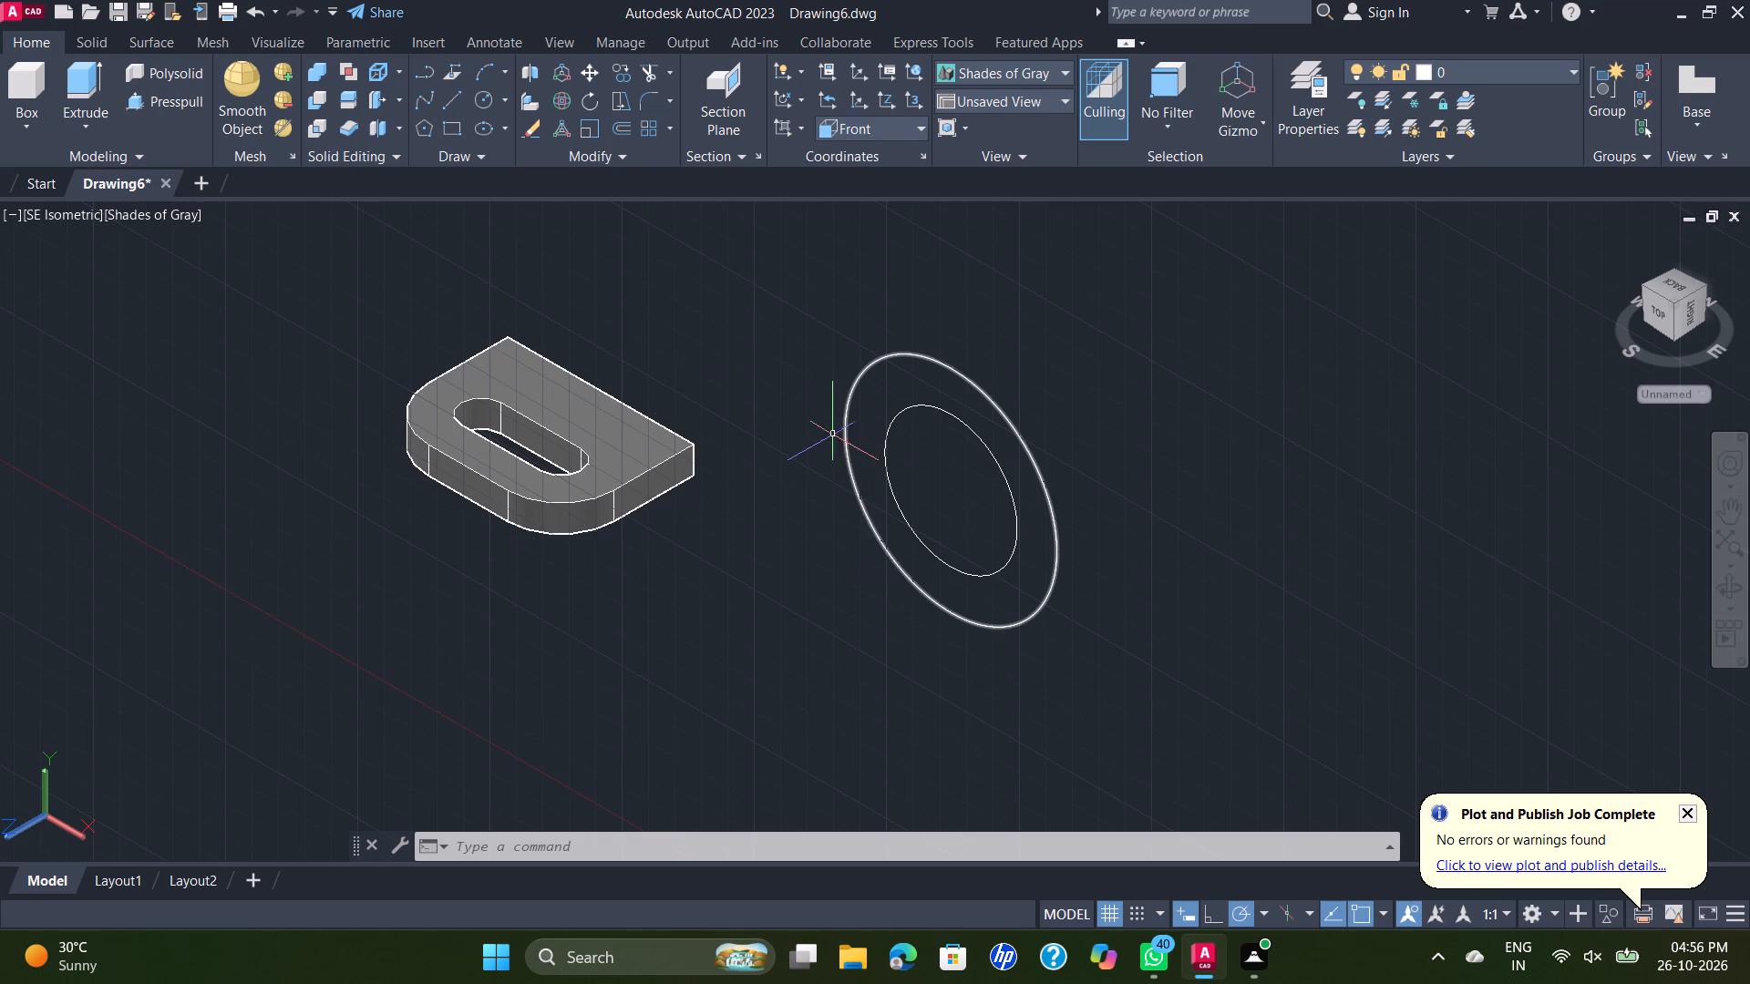
click(35, 210)
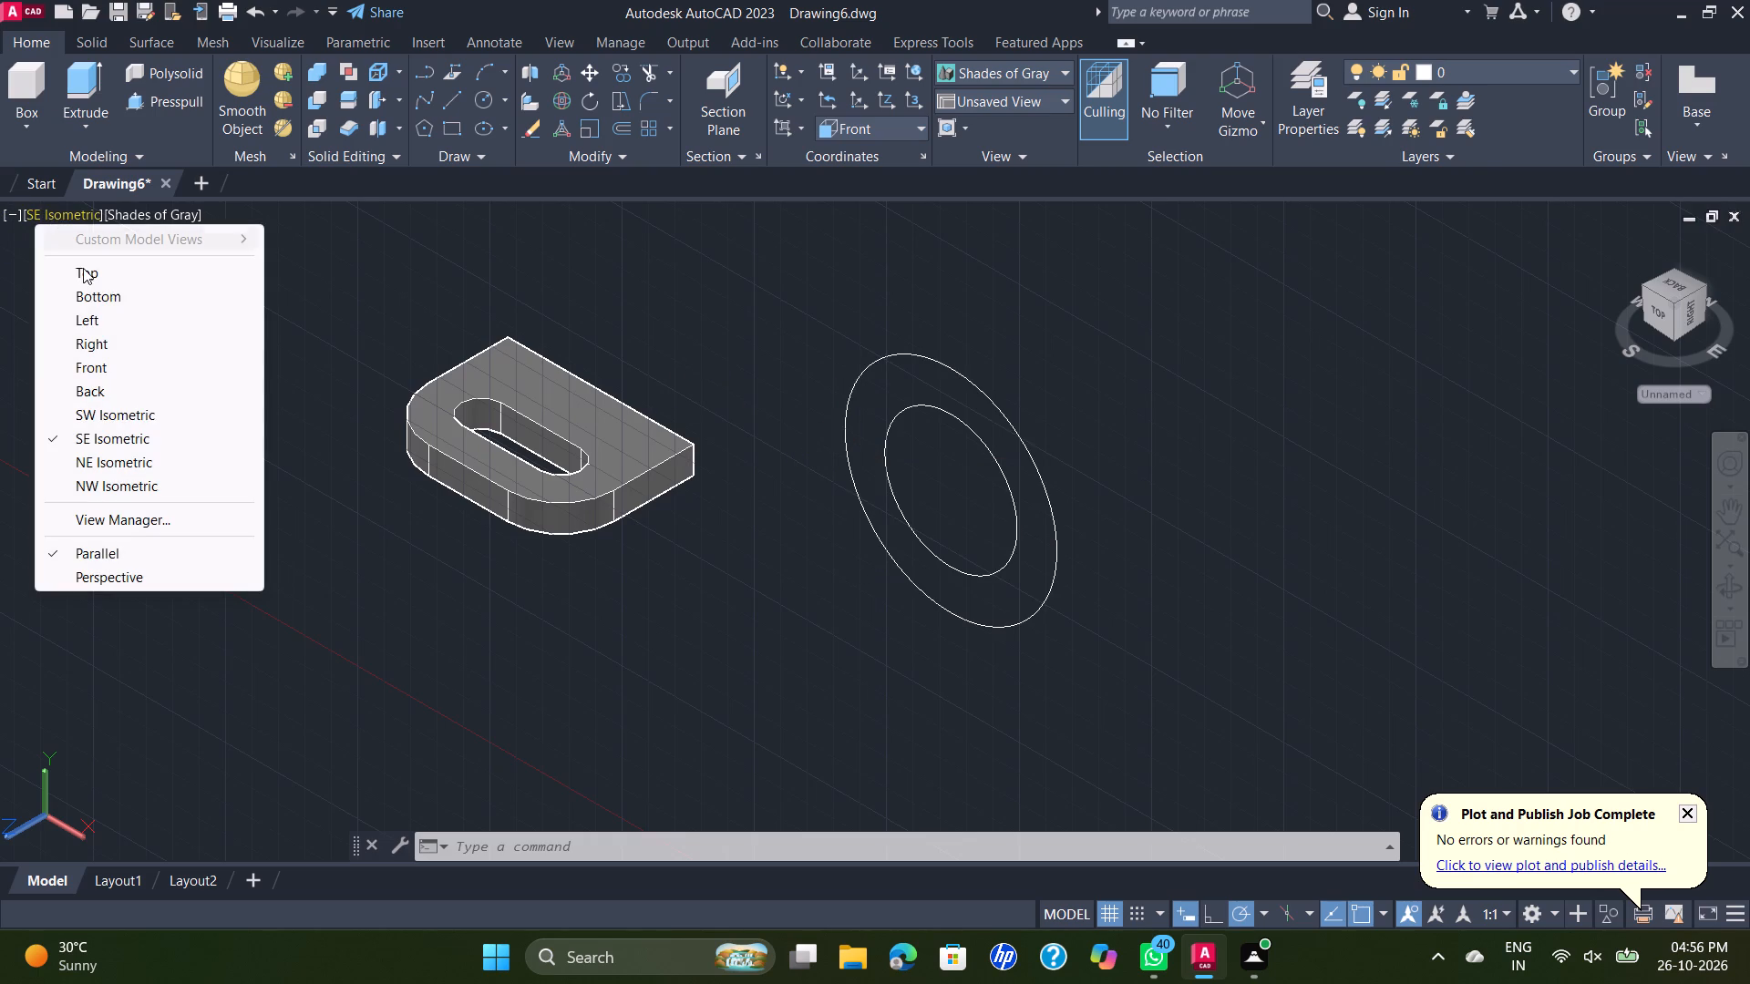
click(130, 366)
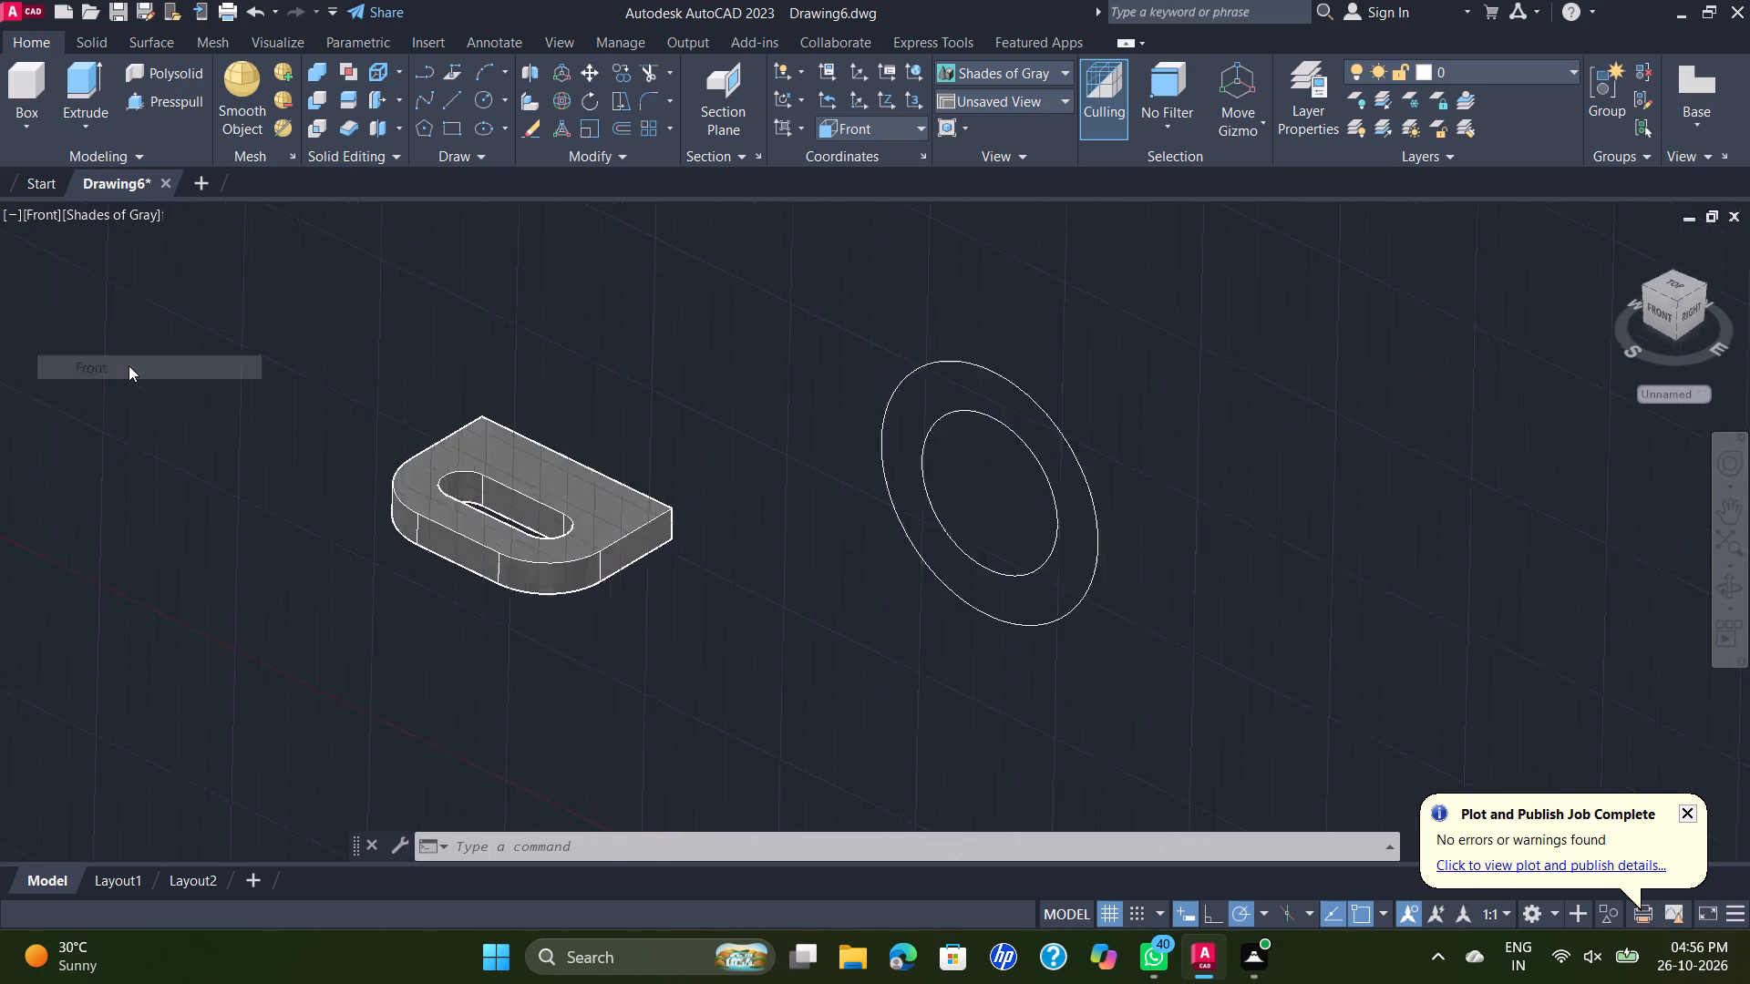
scroll(973, 390, down, 2)
middle_drag(991, 422, 857, 471)
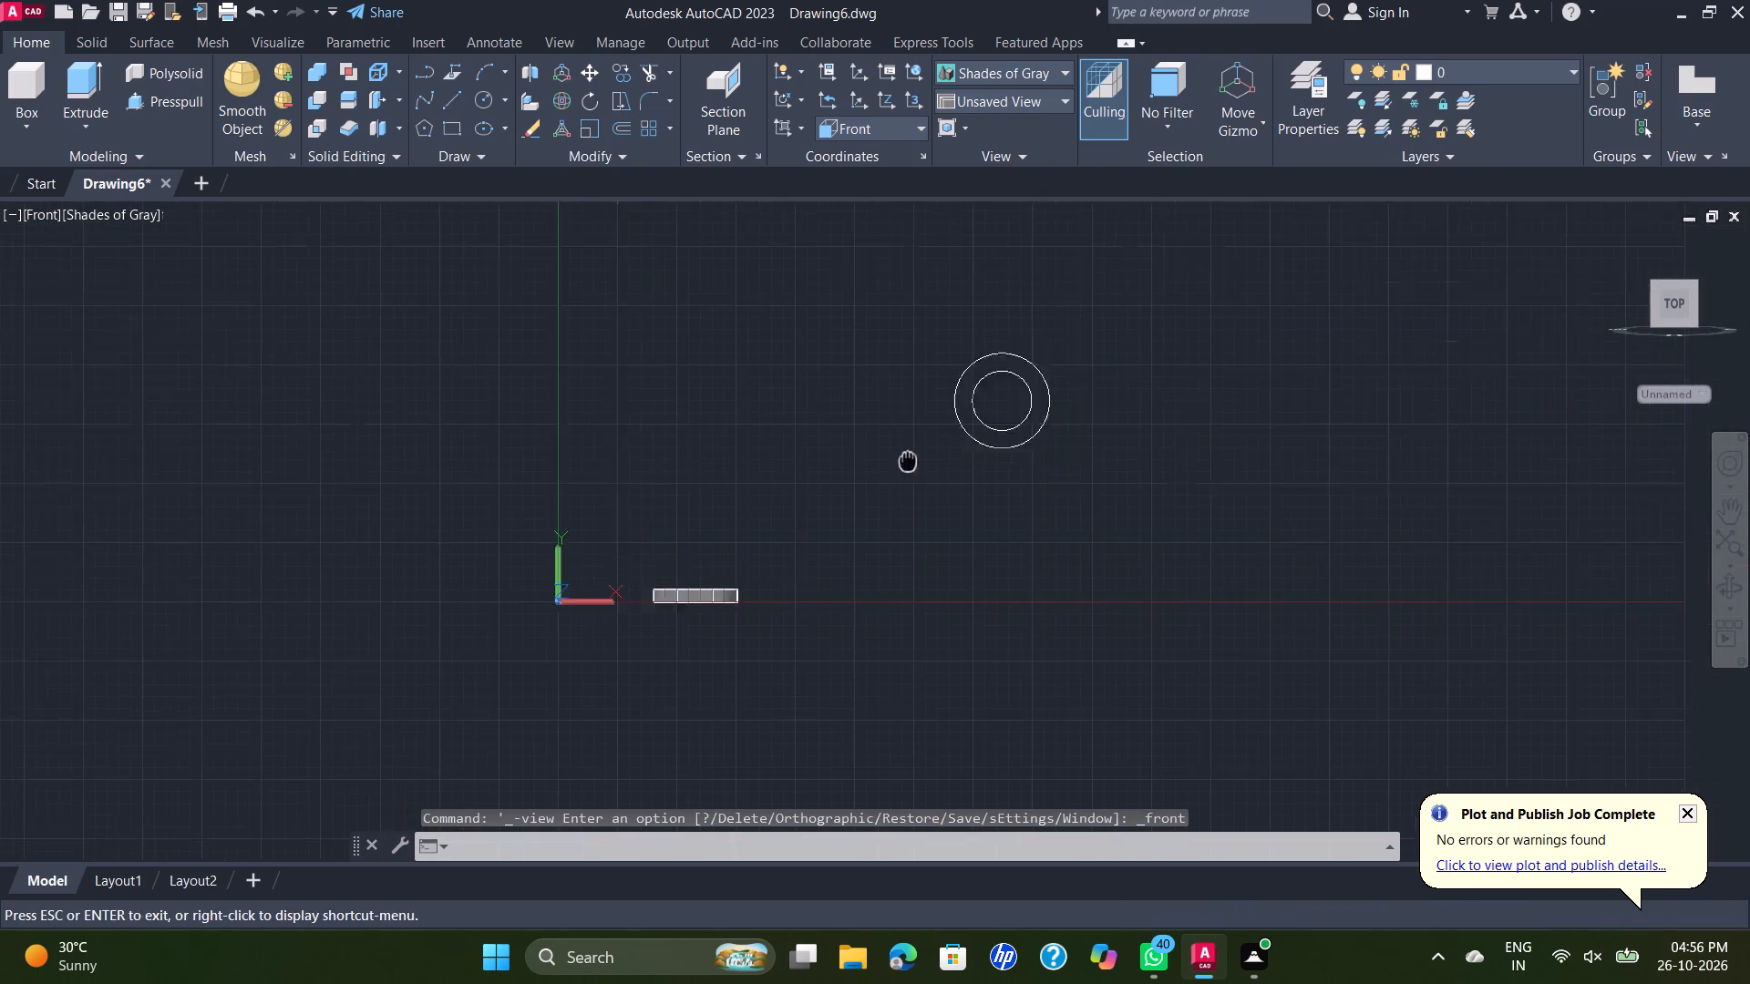
middle_drag(857, 471, 707, 488)
scroll(785, 418, up, 1)
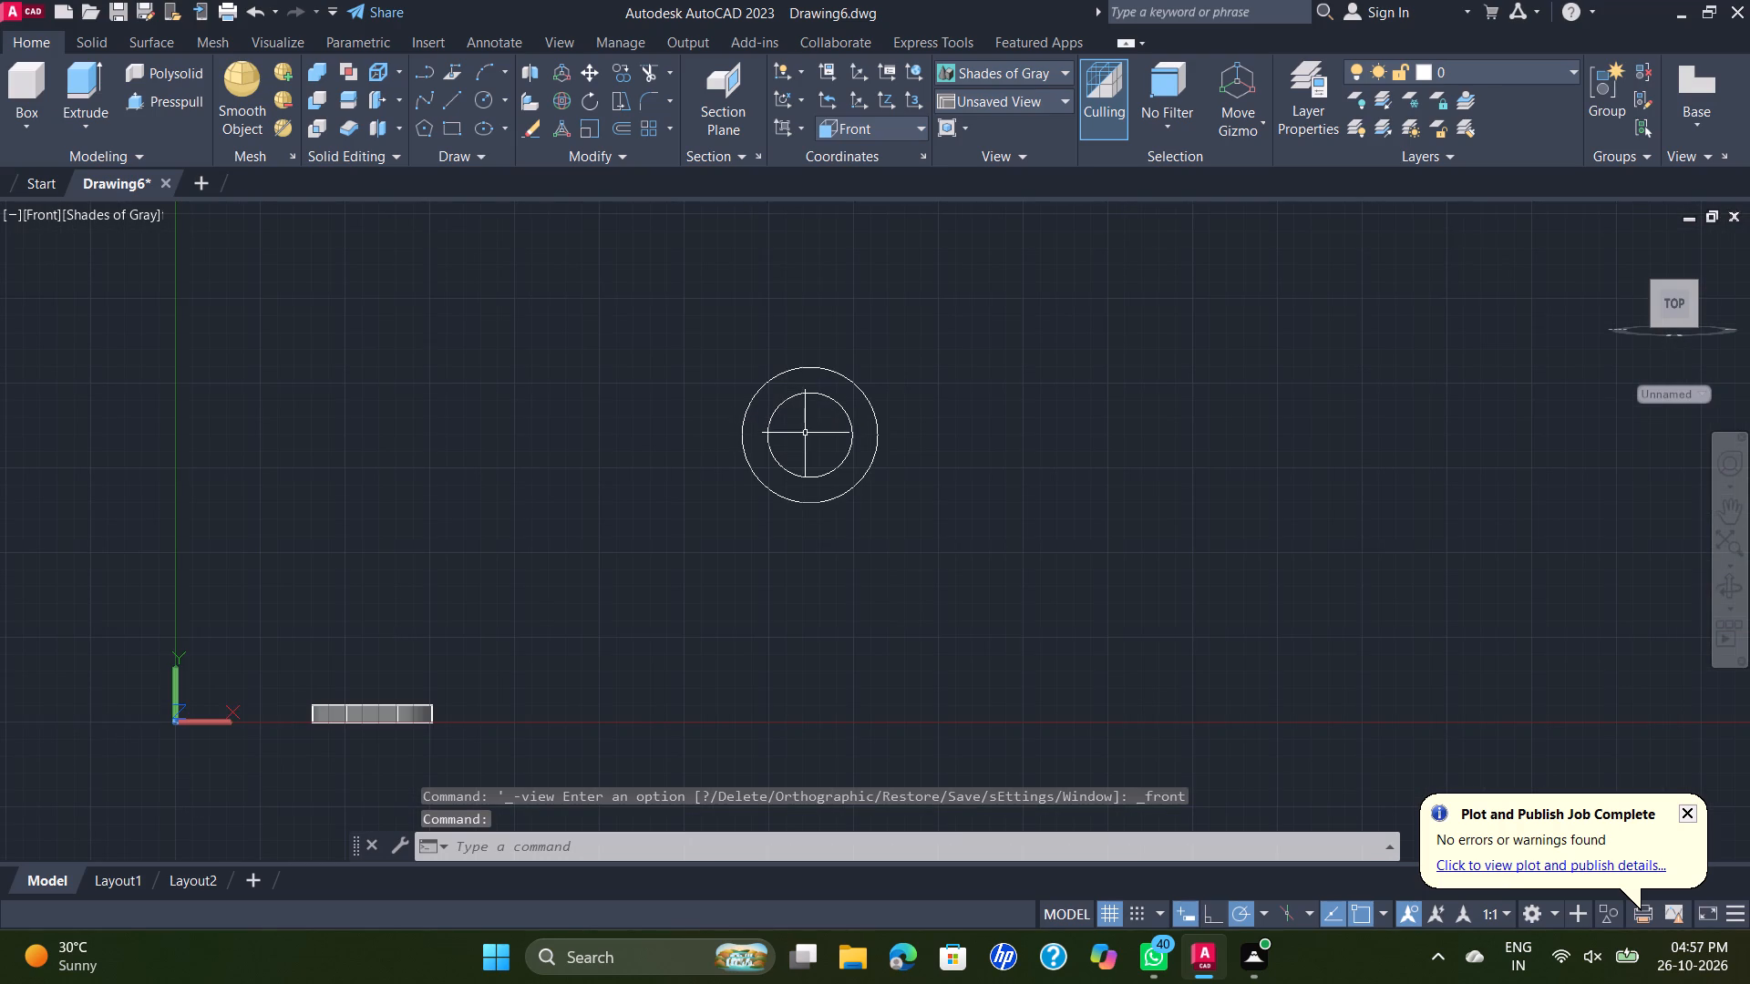
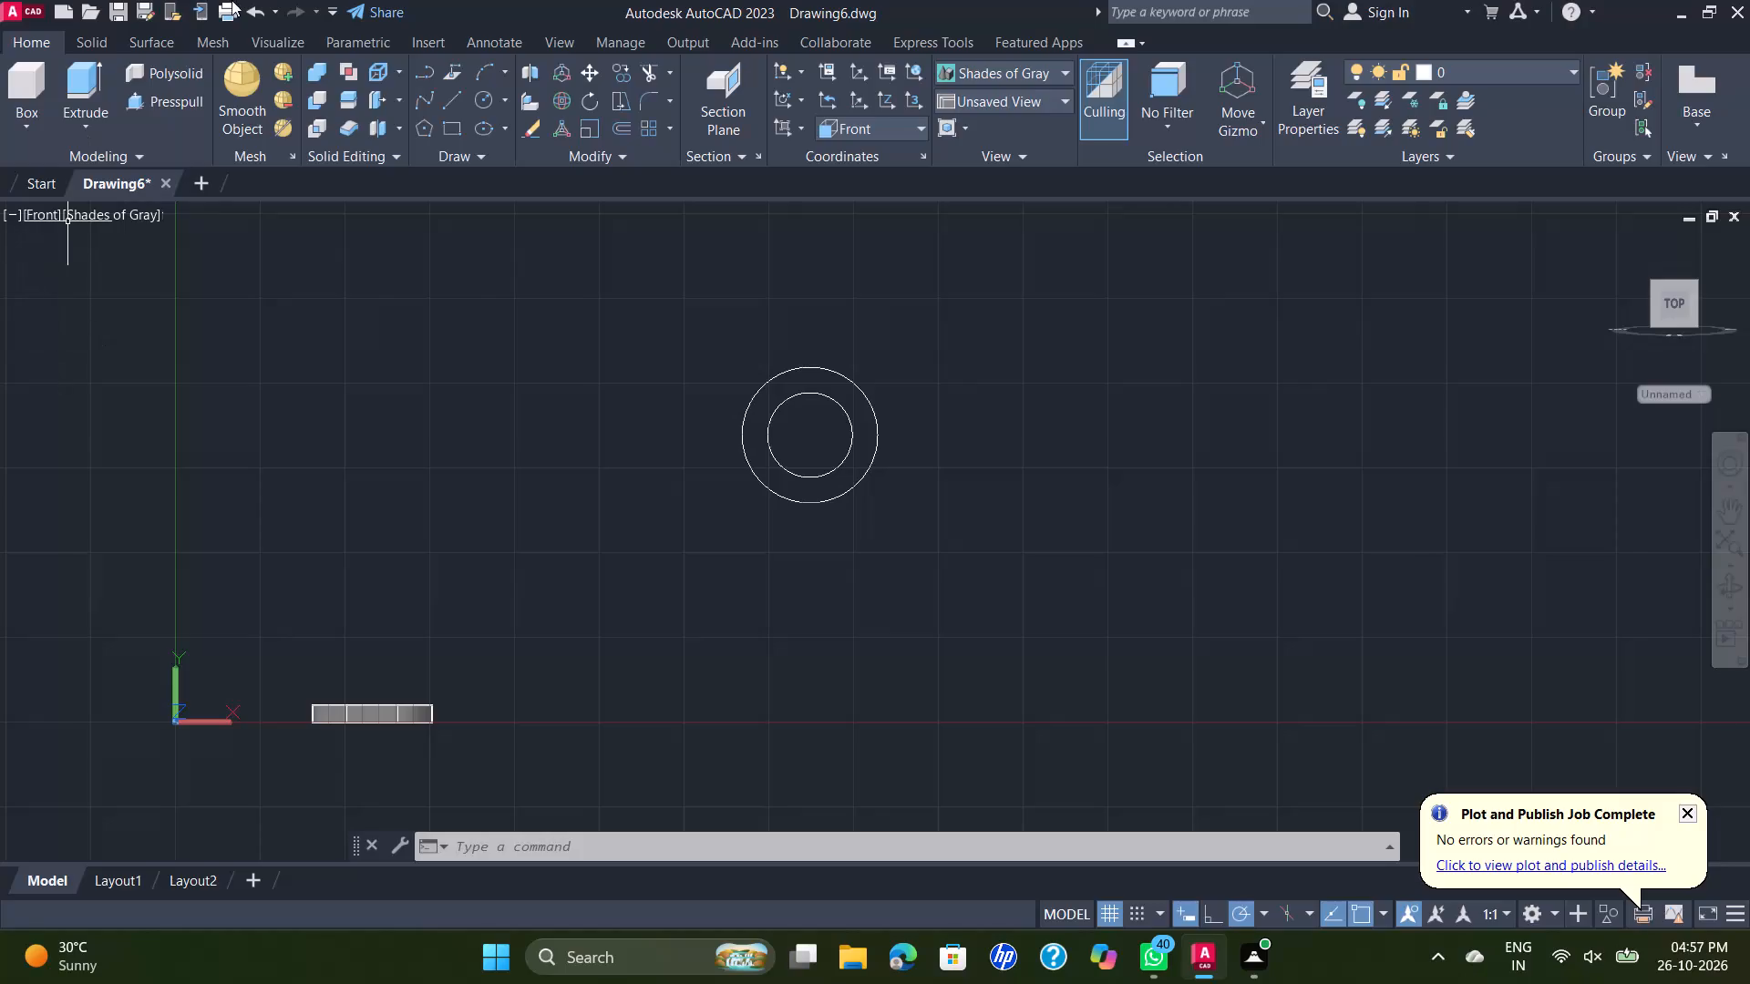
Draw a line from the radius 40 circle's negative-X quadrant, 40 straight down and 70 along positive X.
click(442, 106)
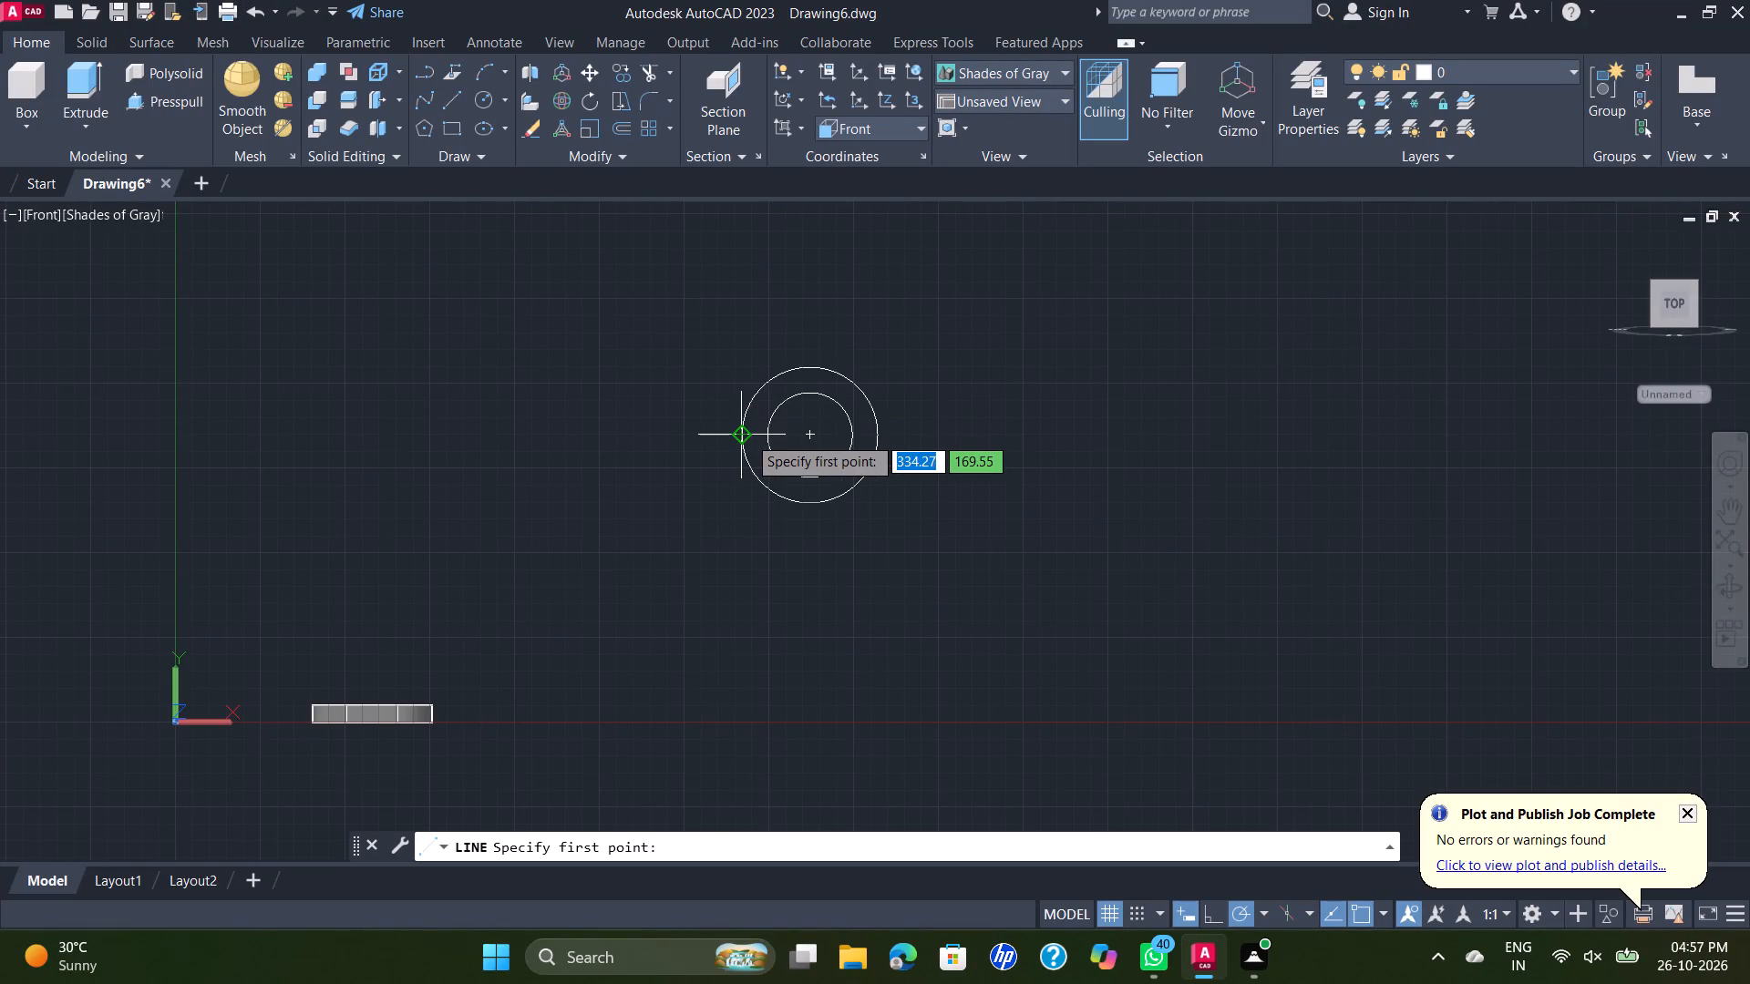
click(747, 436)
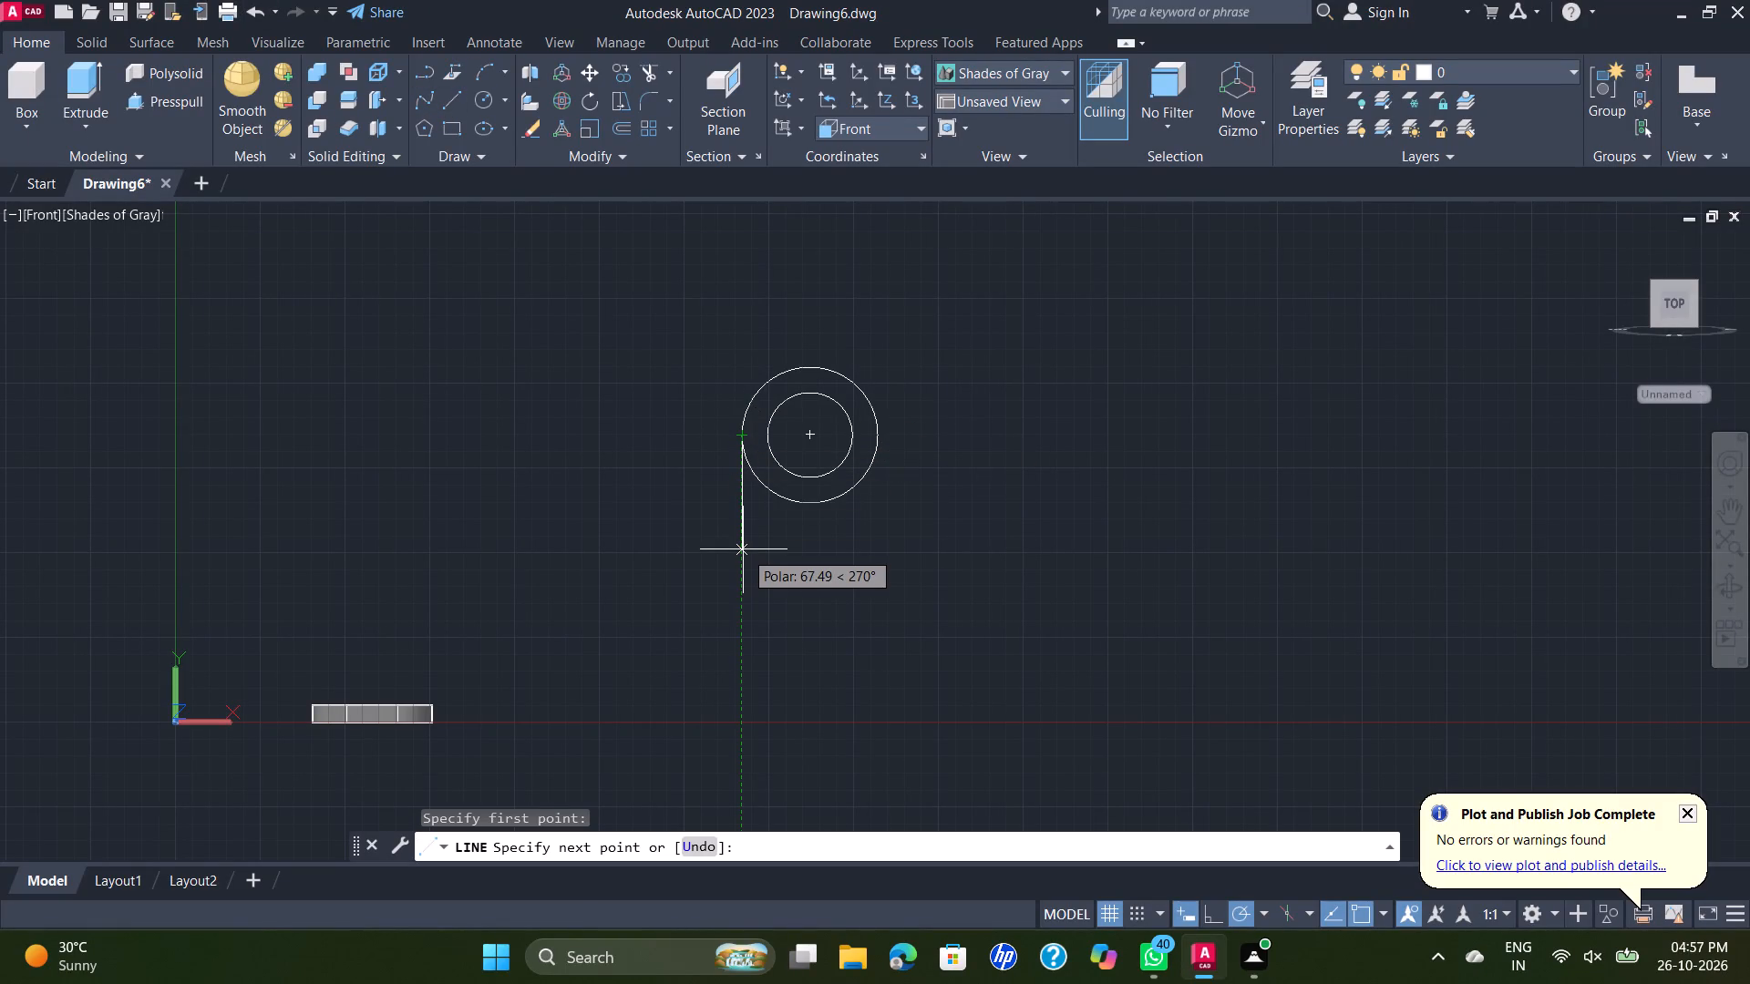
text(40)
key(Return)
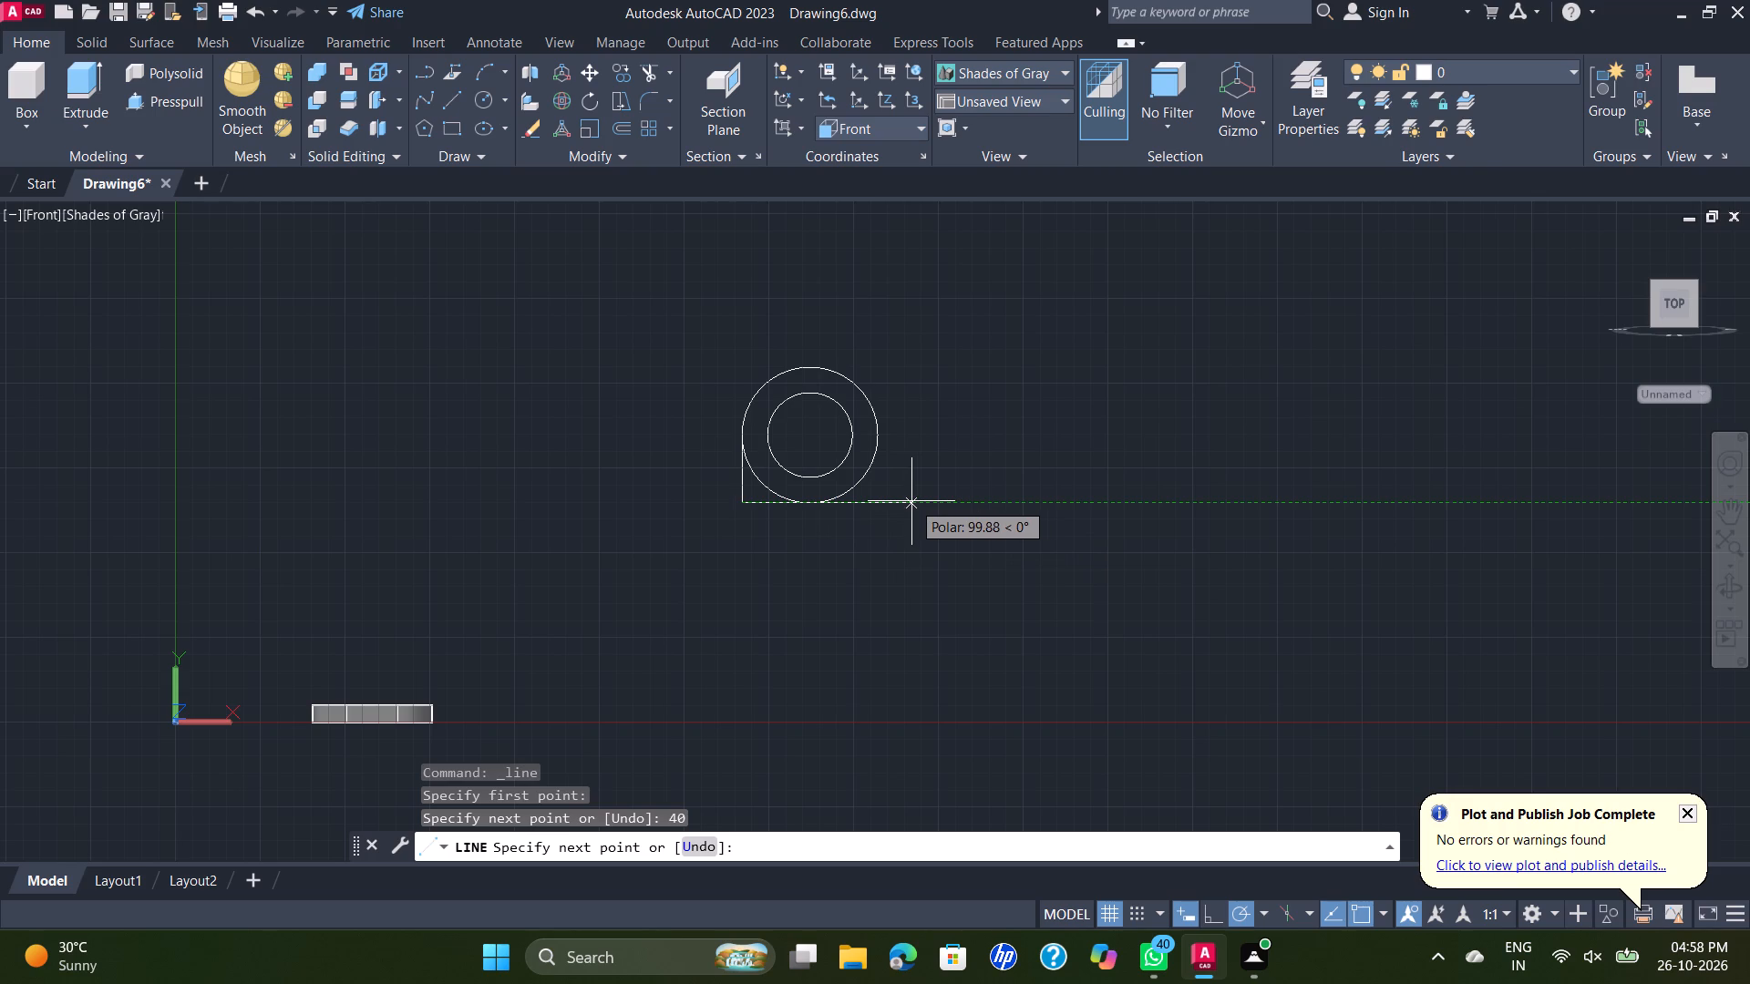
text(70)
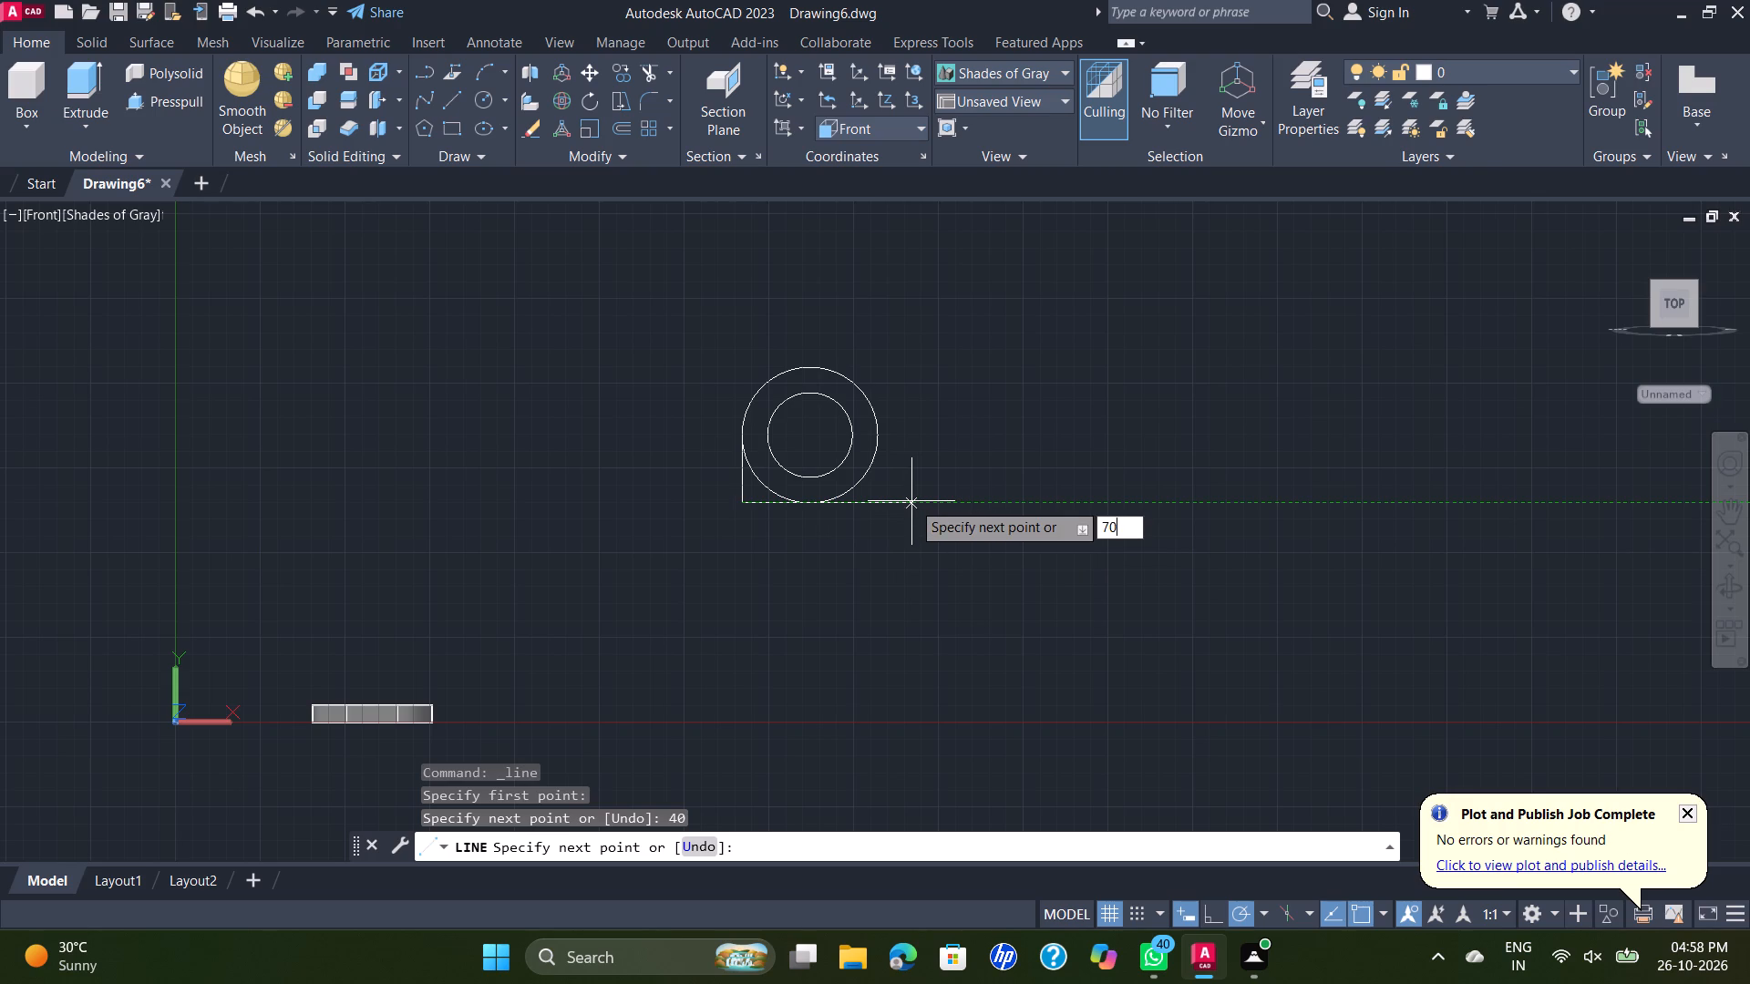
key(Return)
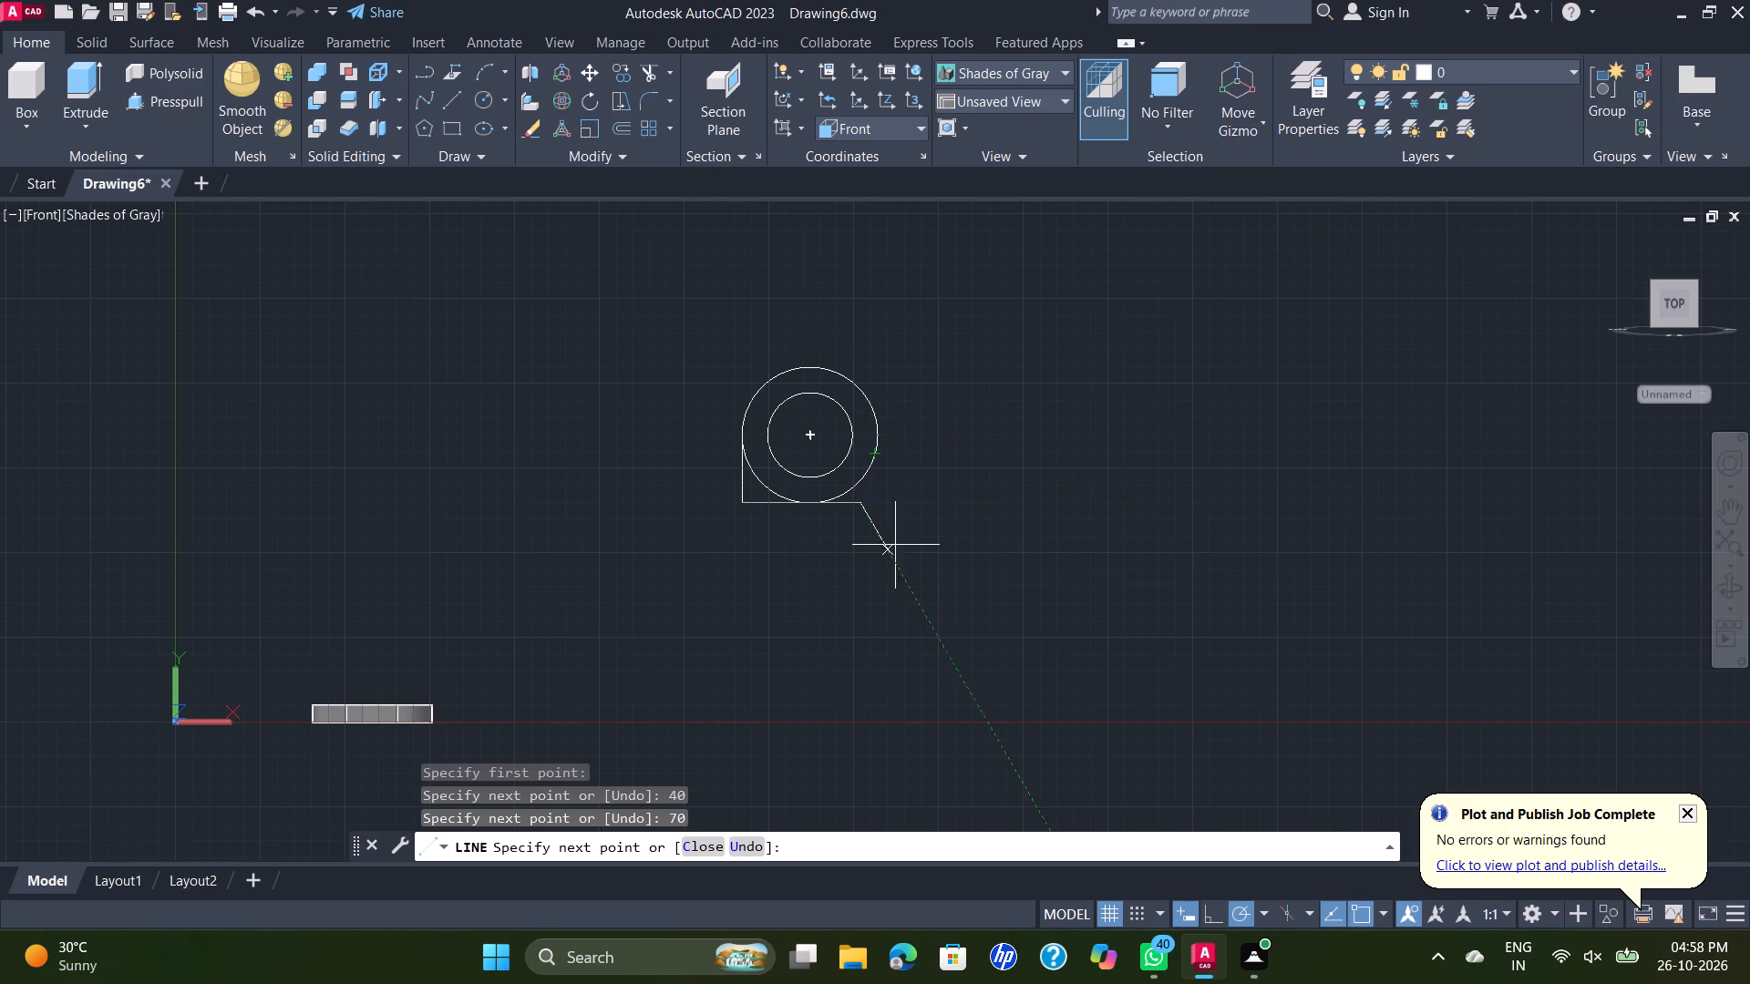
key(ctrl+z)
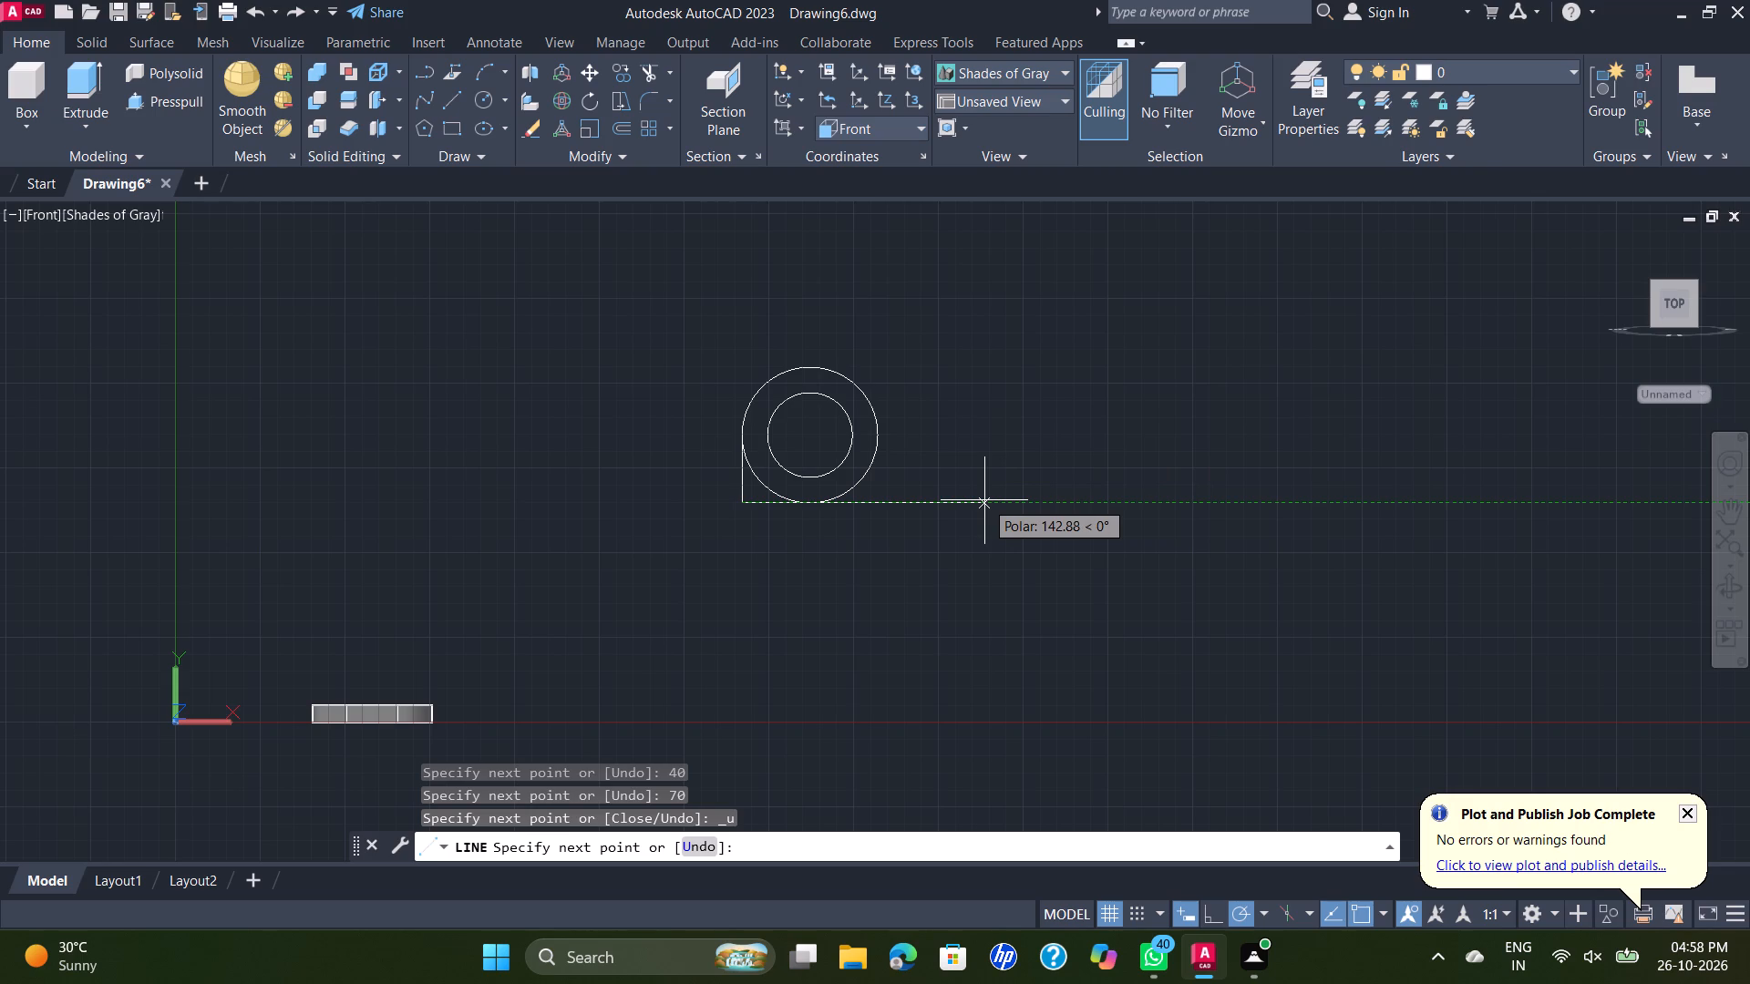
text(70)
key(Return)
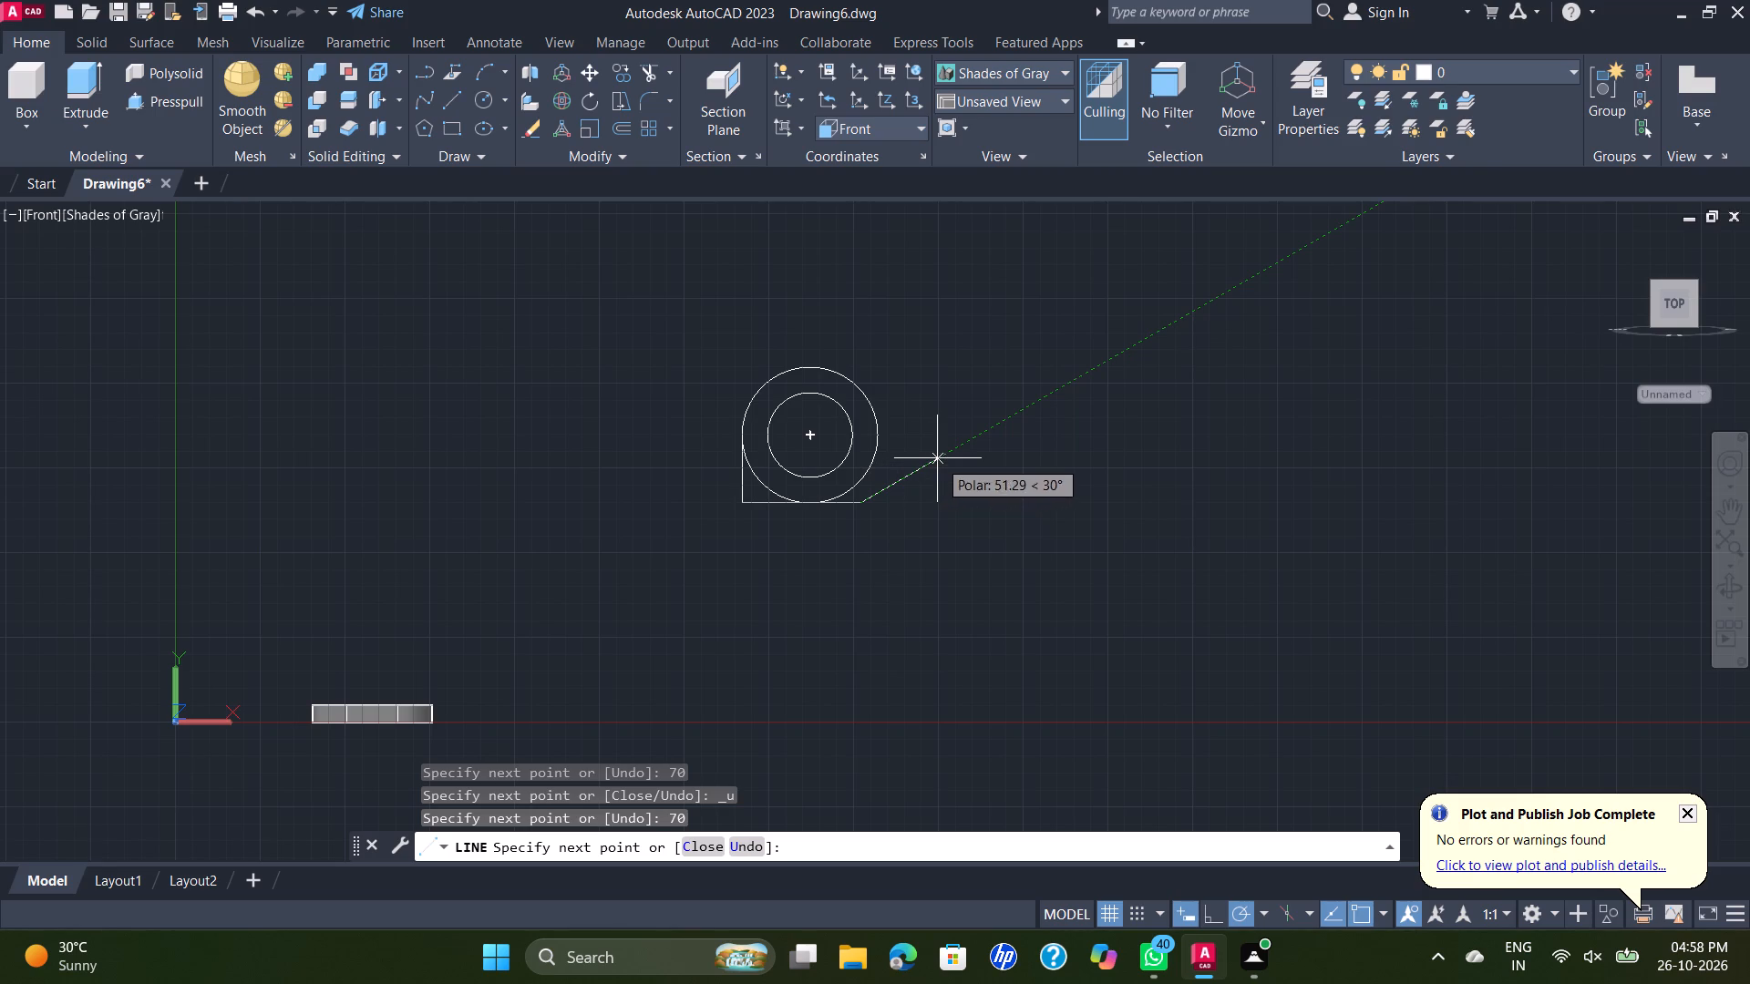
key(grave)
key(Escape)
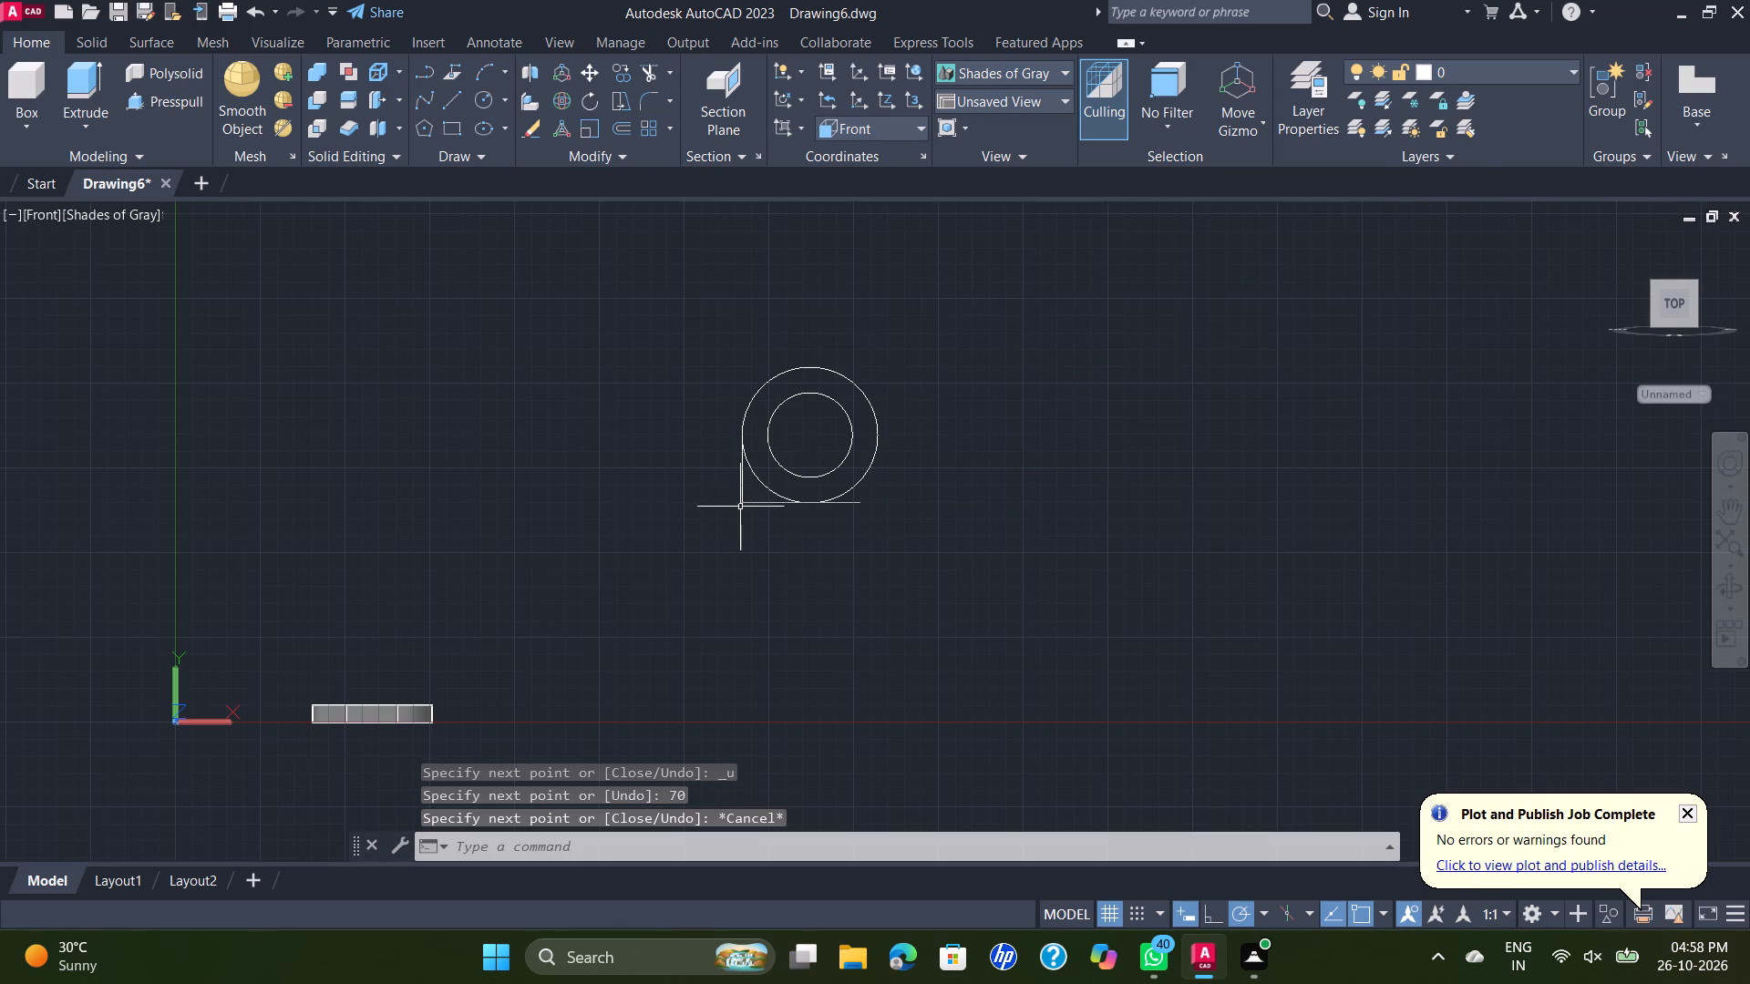
Erase the horizontal line under the circles, switch to the SE Isometric view, and erase the vertical line as well.
click(752, 504)
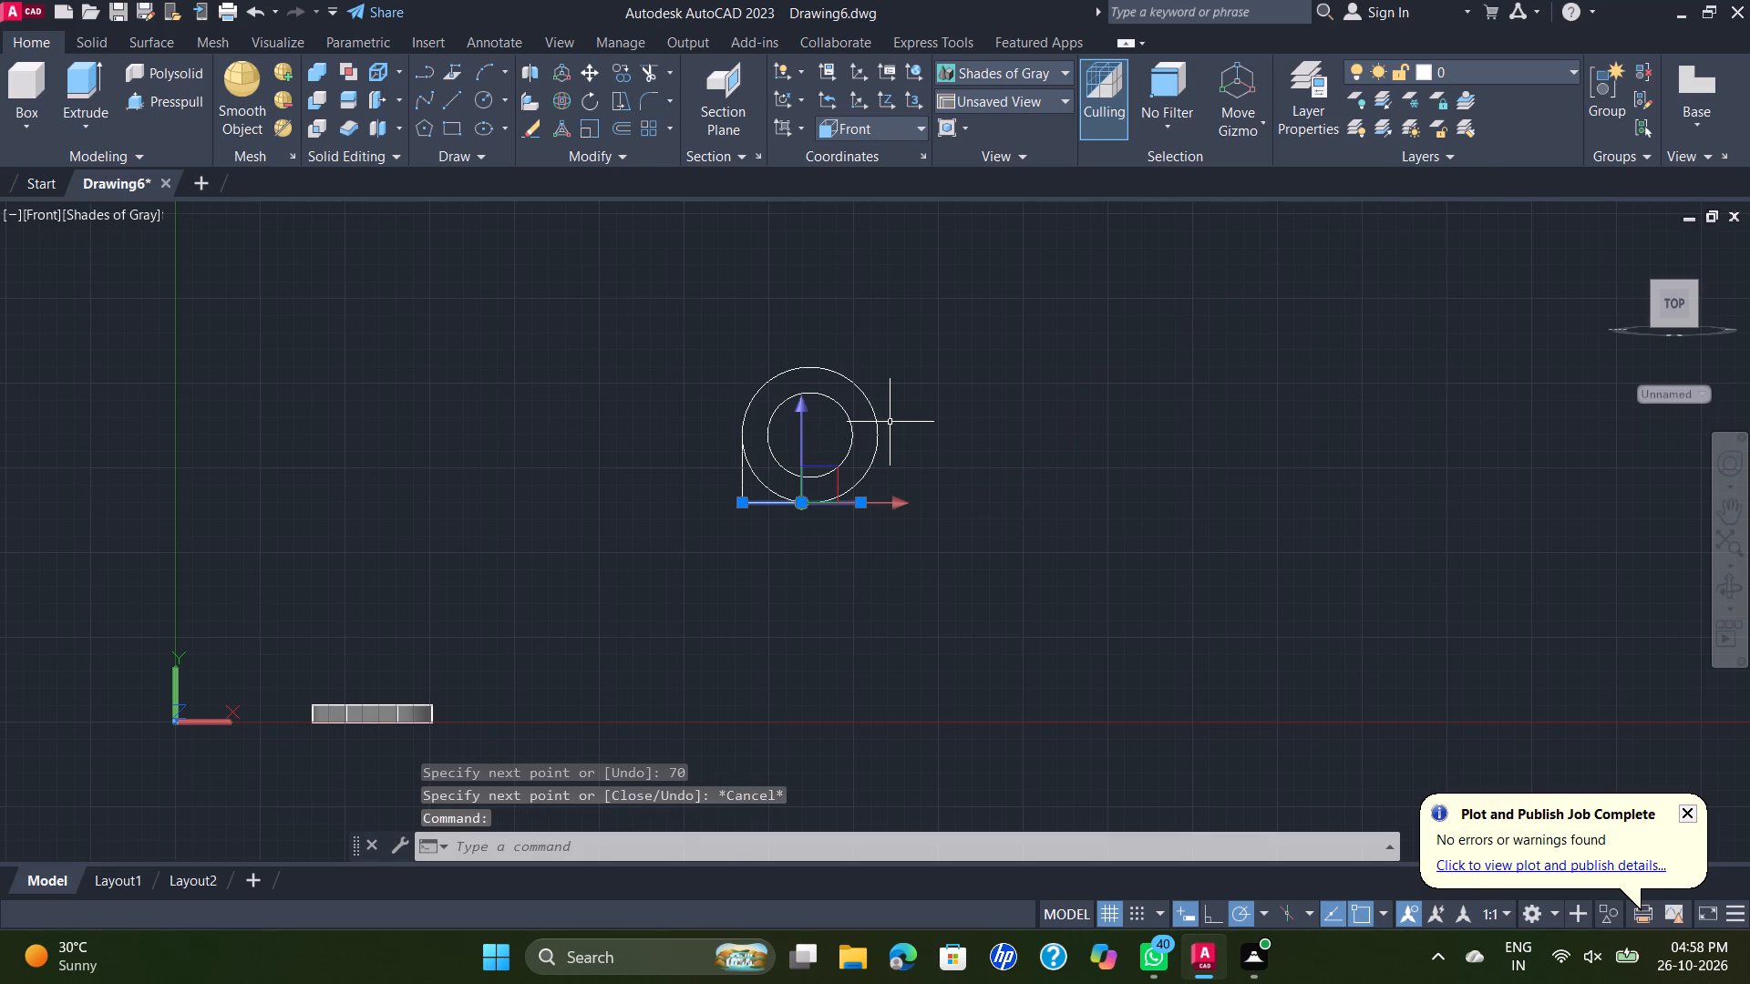
key(Delete)
key(Delete)
click(47, 219)
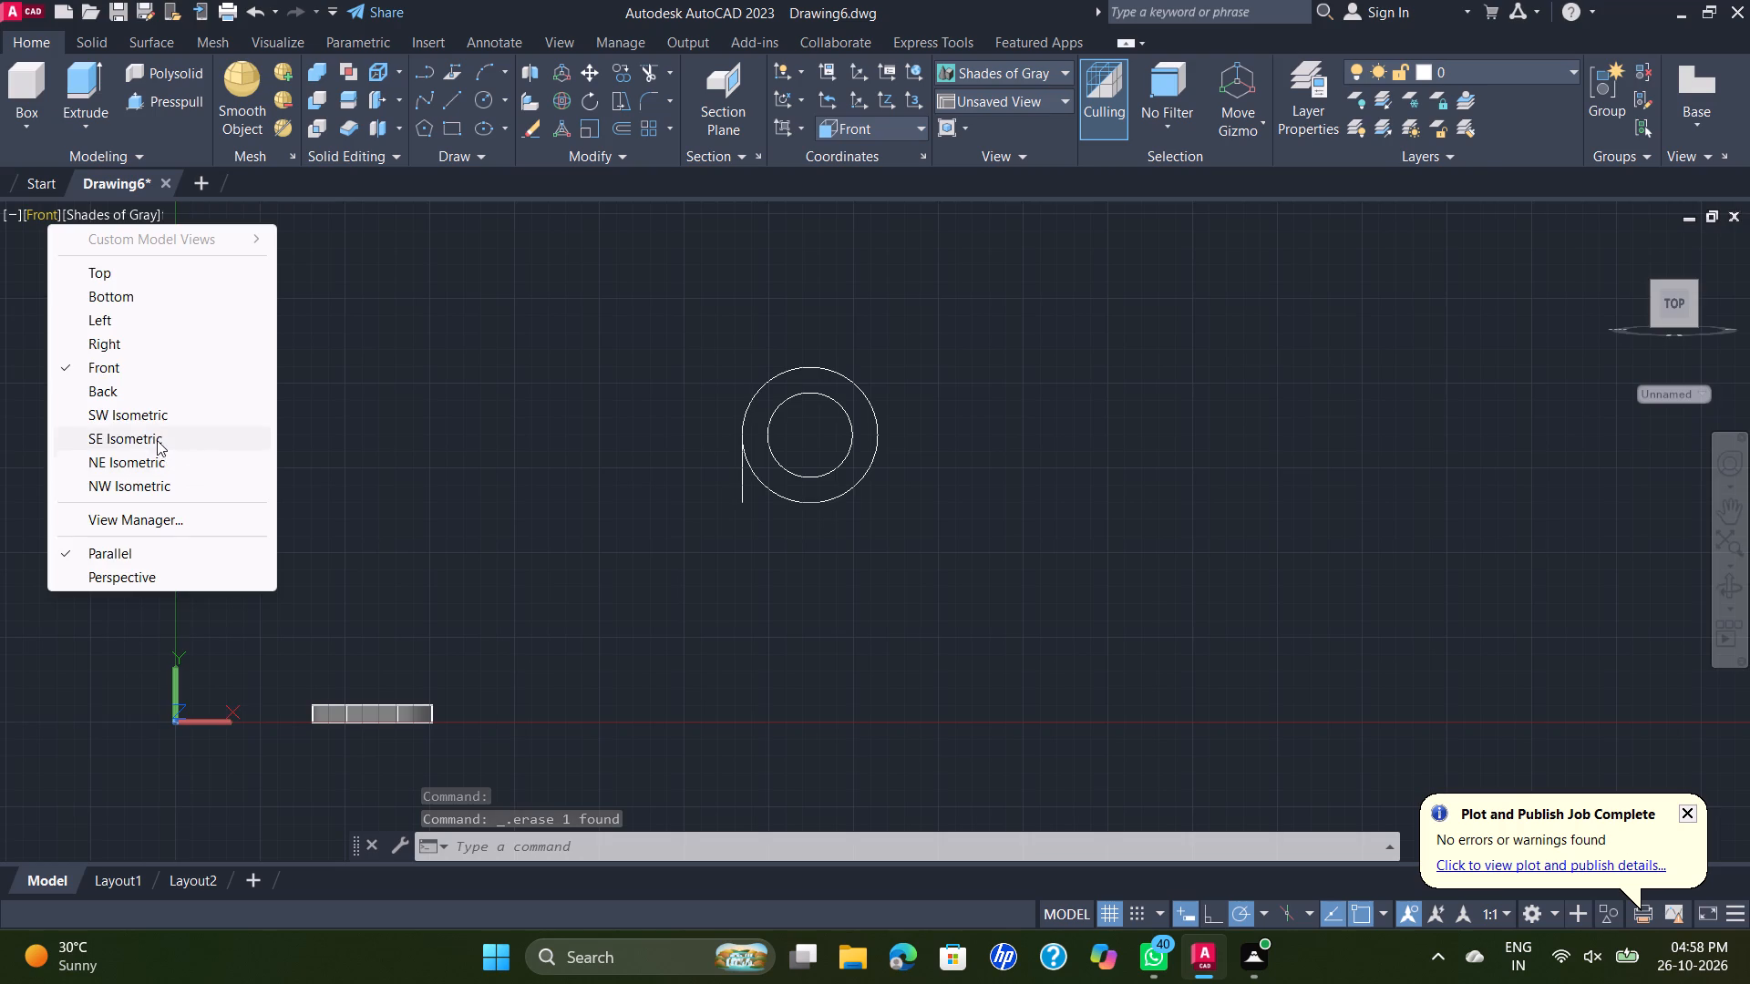
click(157, 440)
scroll(931, 604, up, 1)
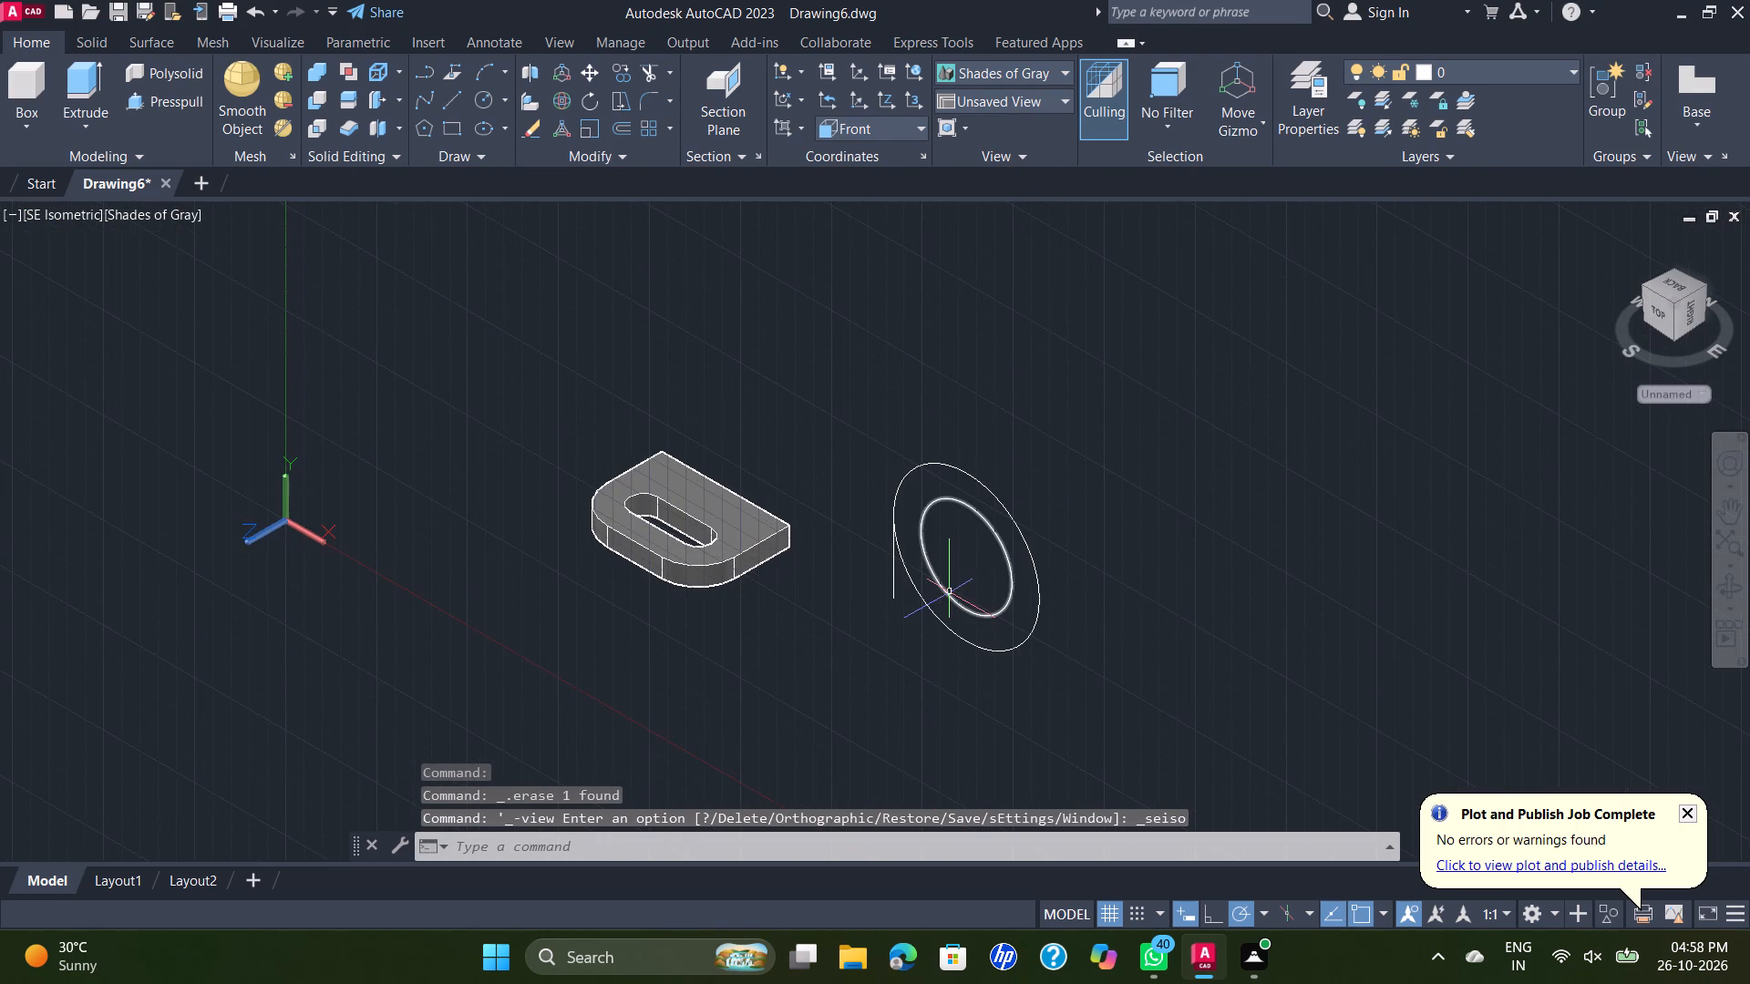
middle_drag(950, 592, 1001, 416)
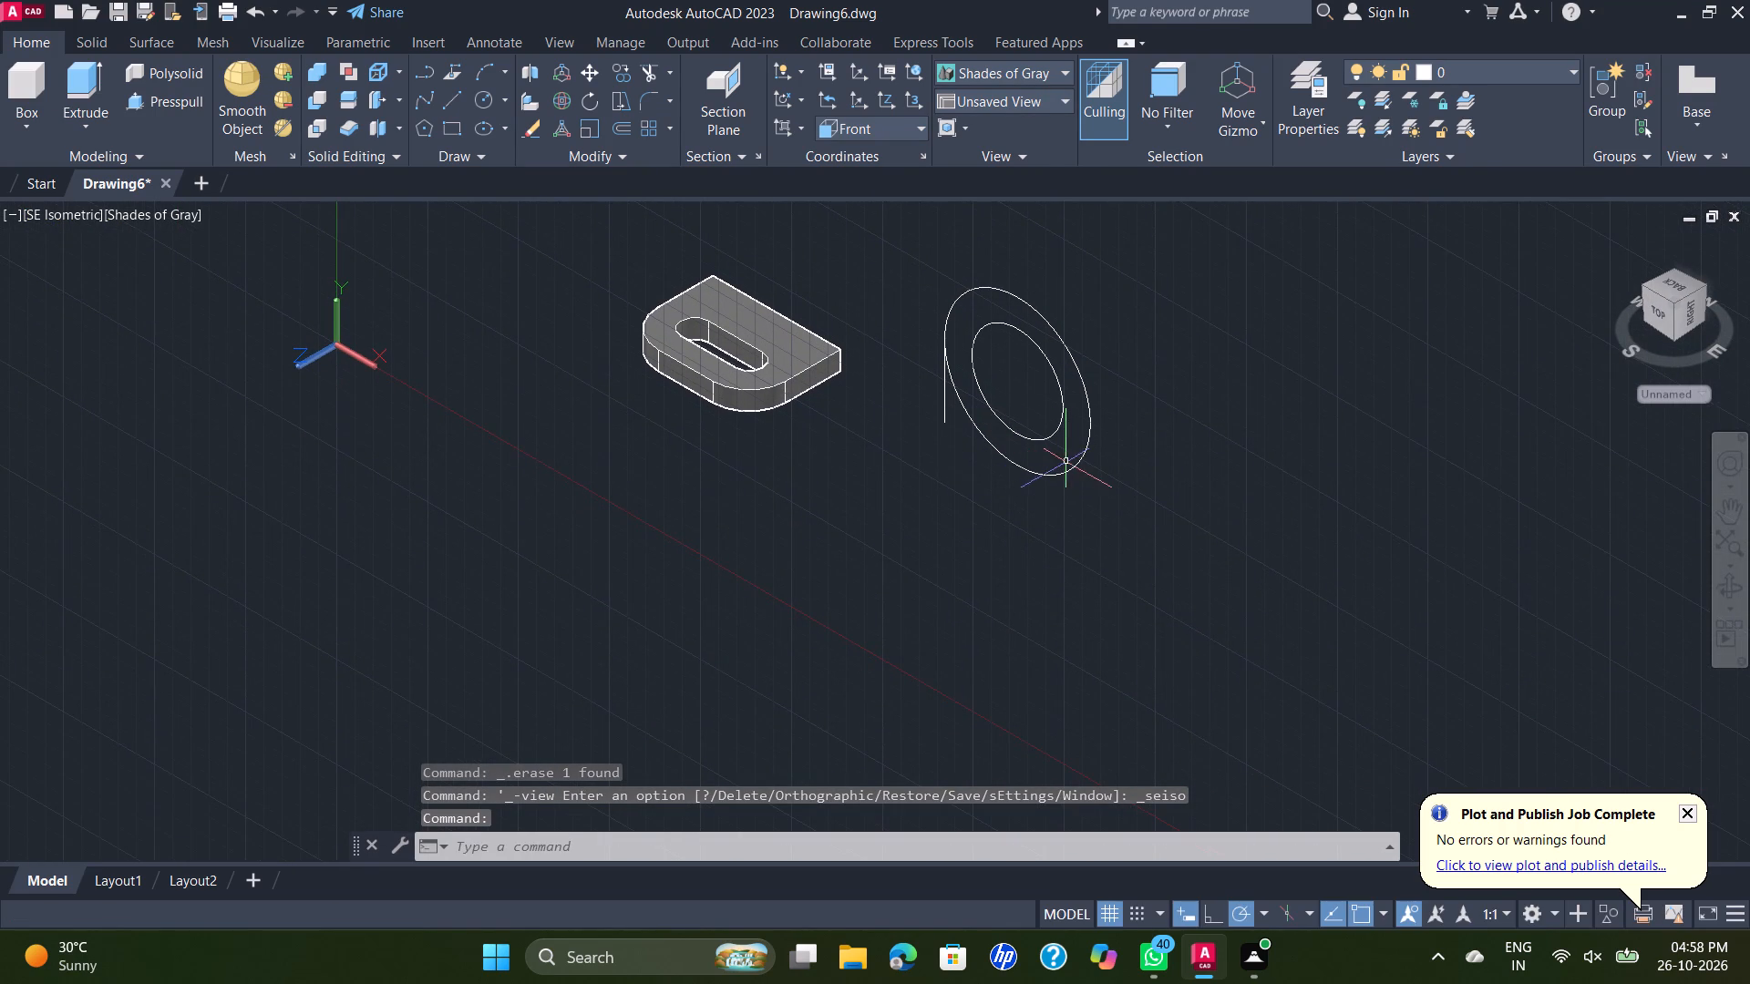
click(945, 405)
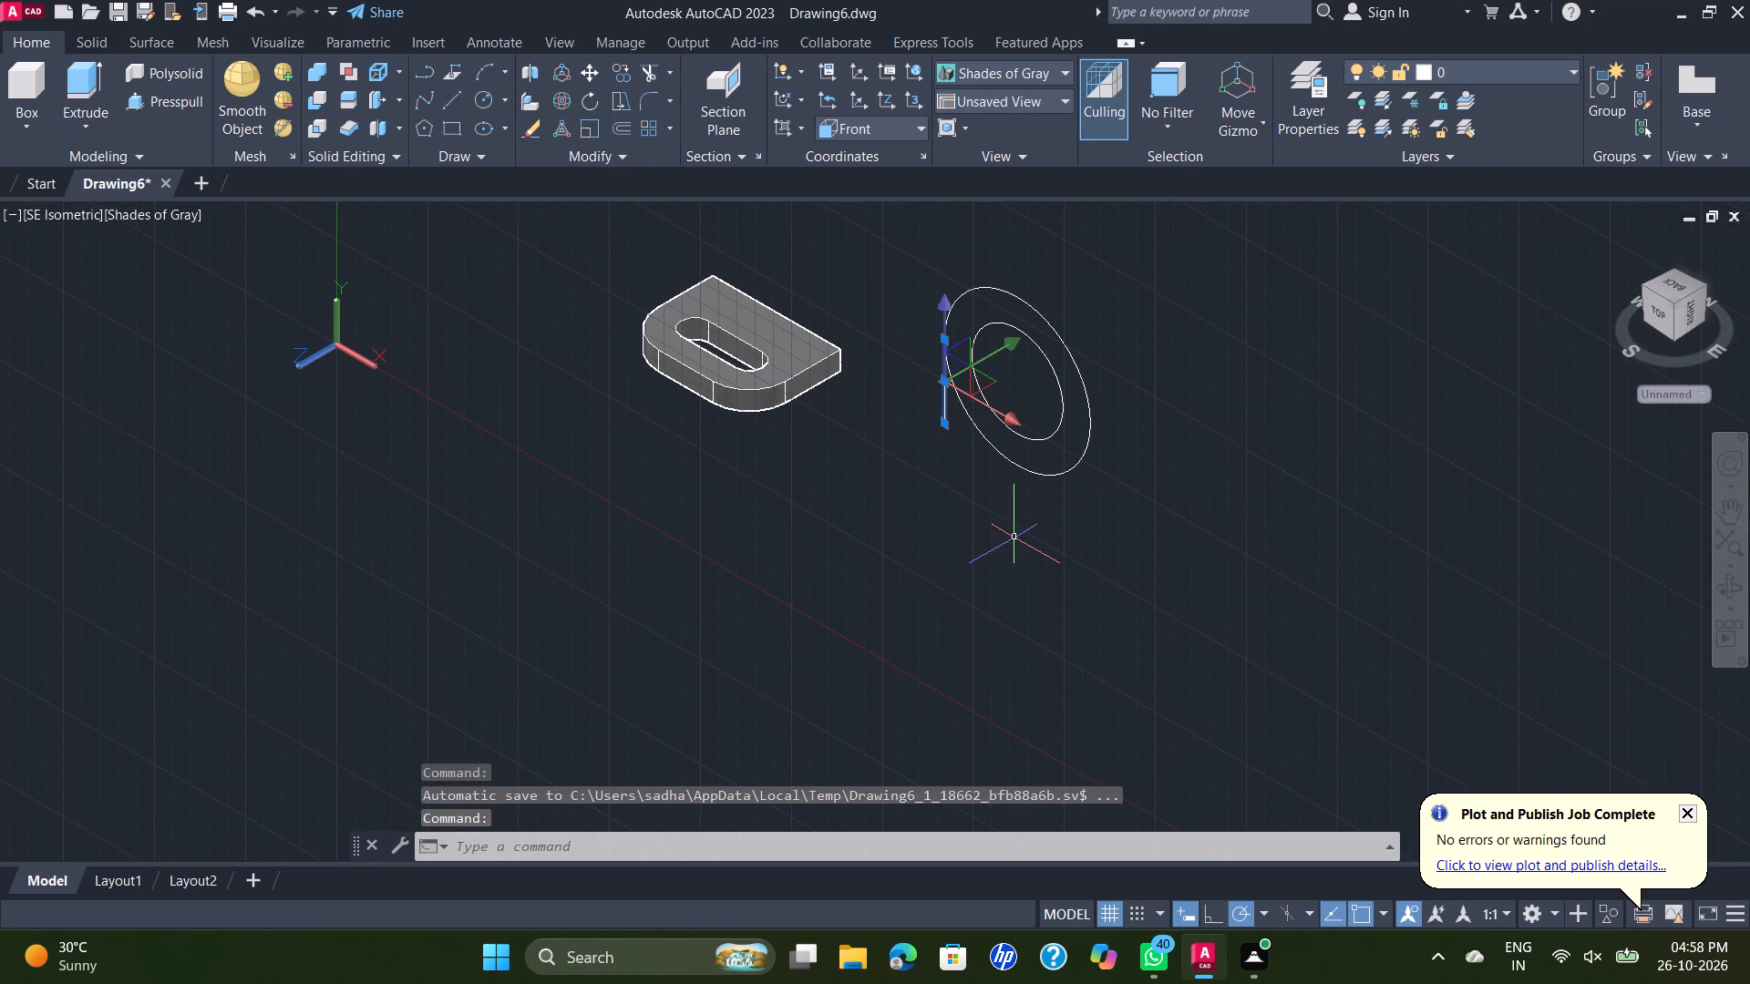
key(Delete)
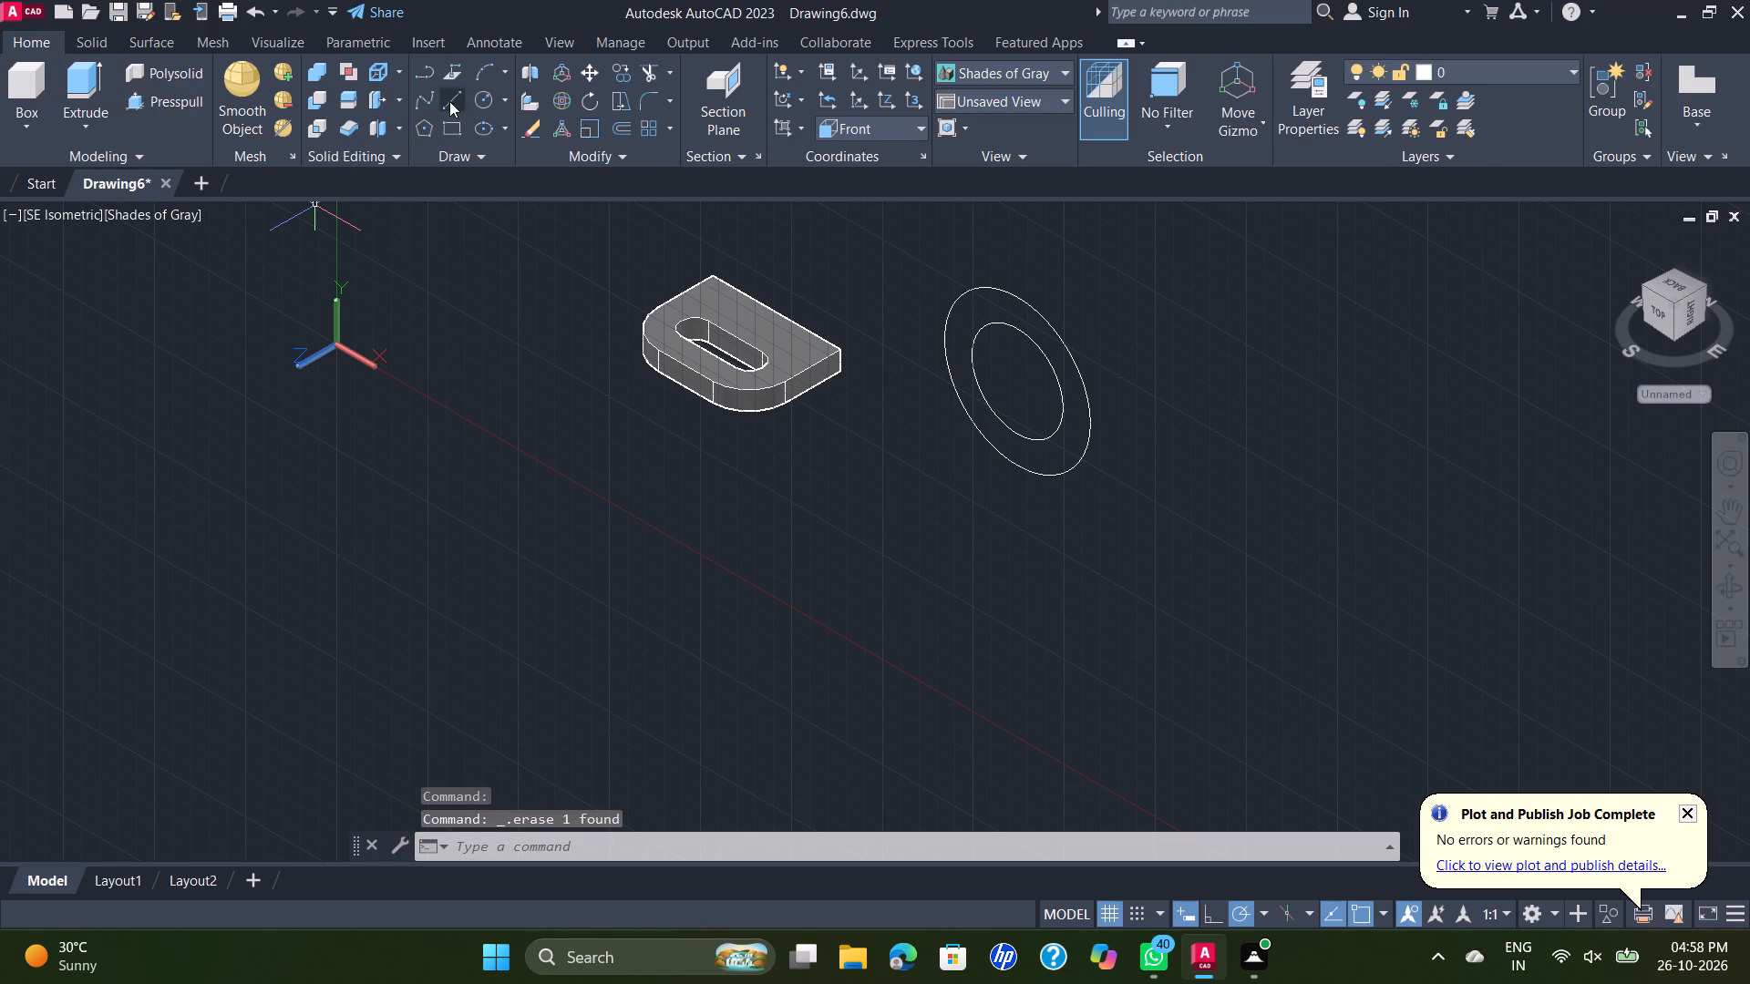
Draw a line from the radius 40 circle's negative-X quadrant, 60 straight down and 70 along positive X.
click(456, 94)
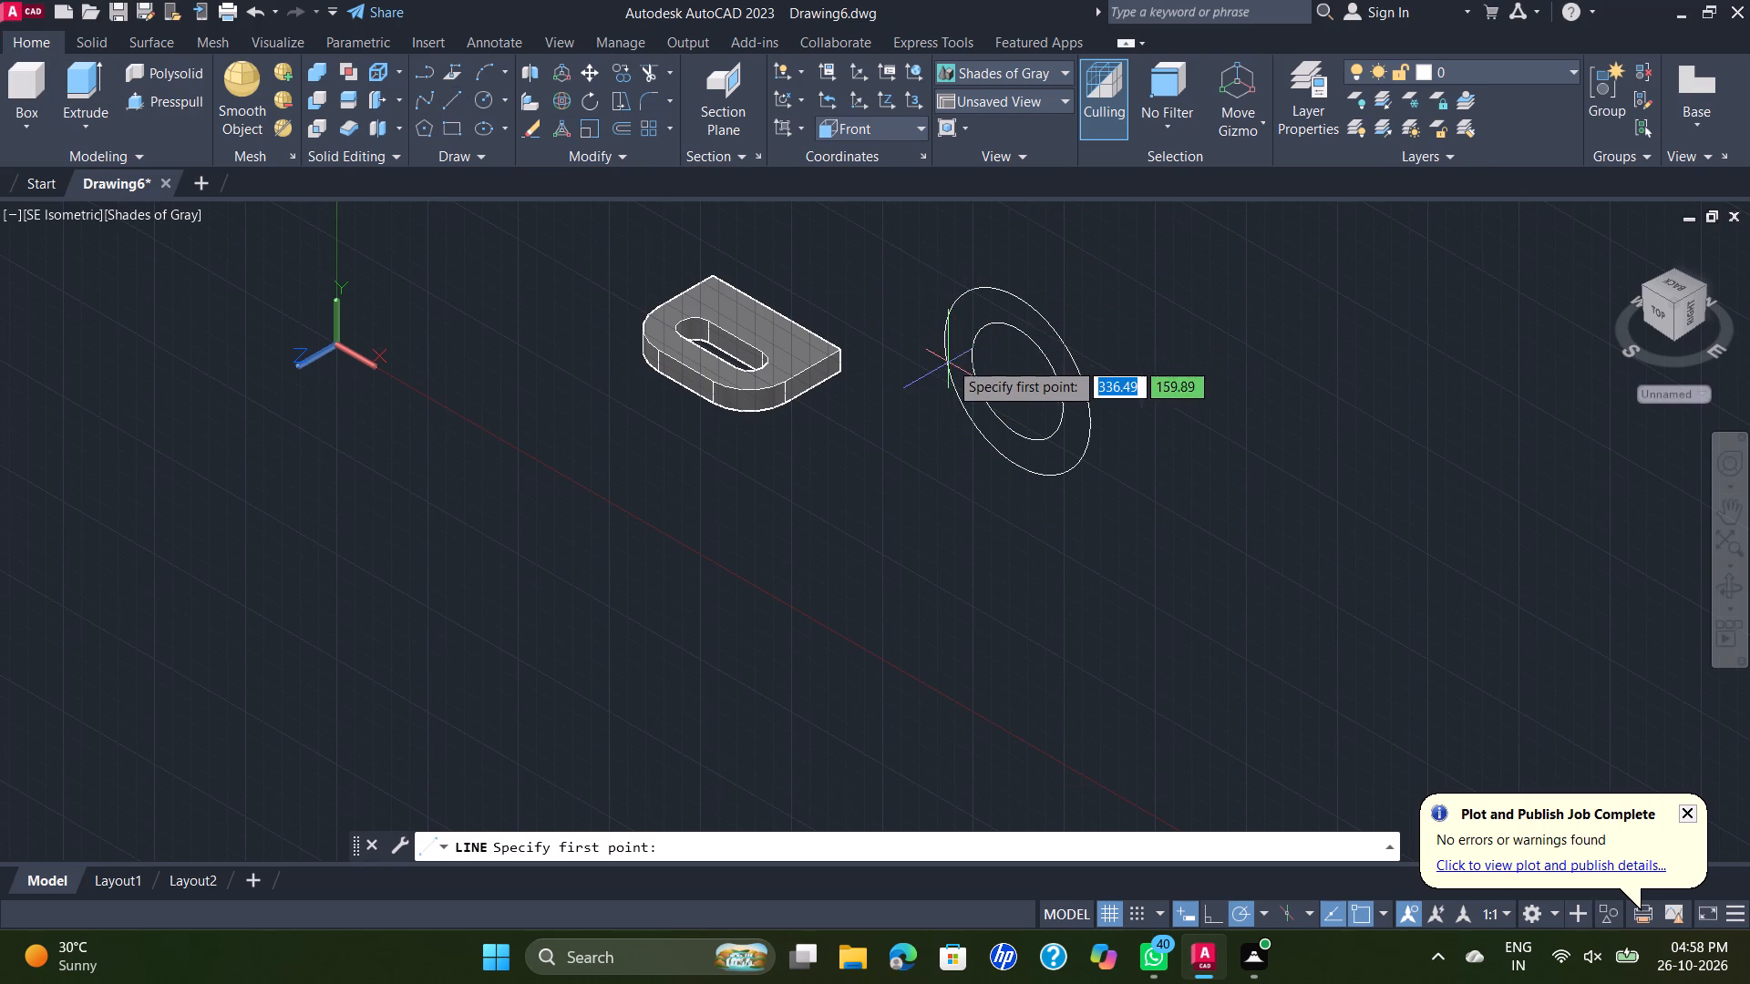
click(947, 343)
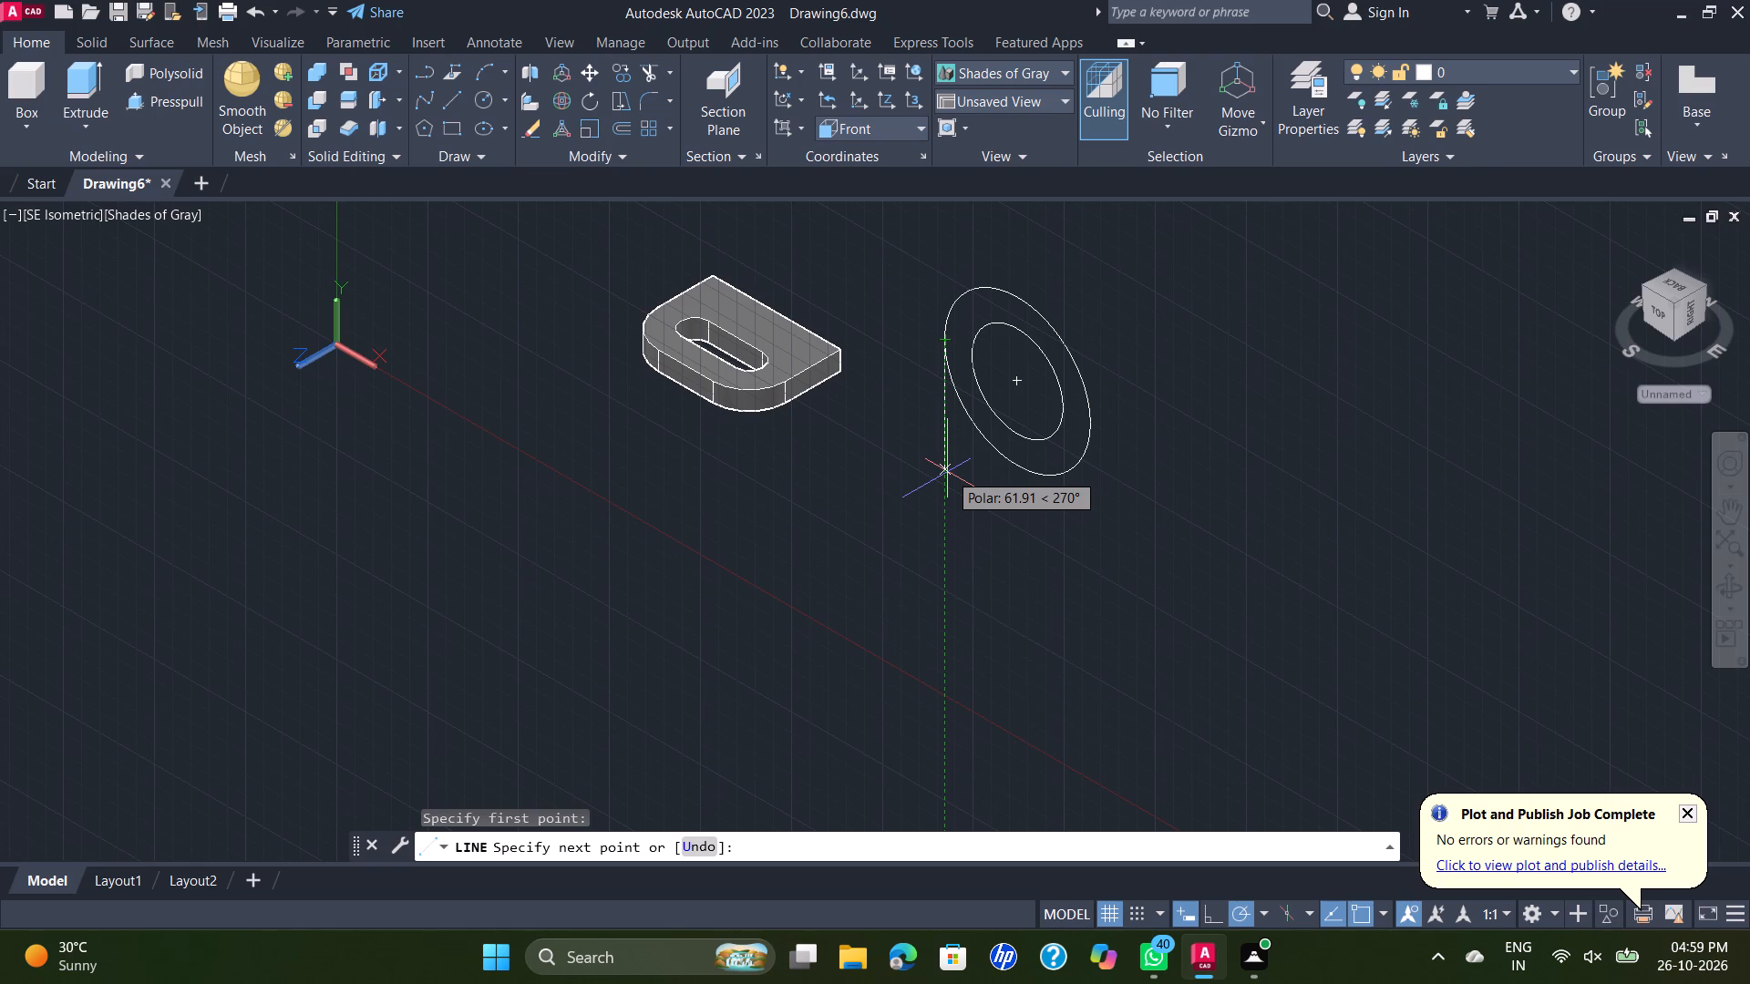
text(60)
key(Return)
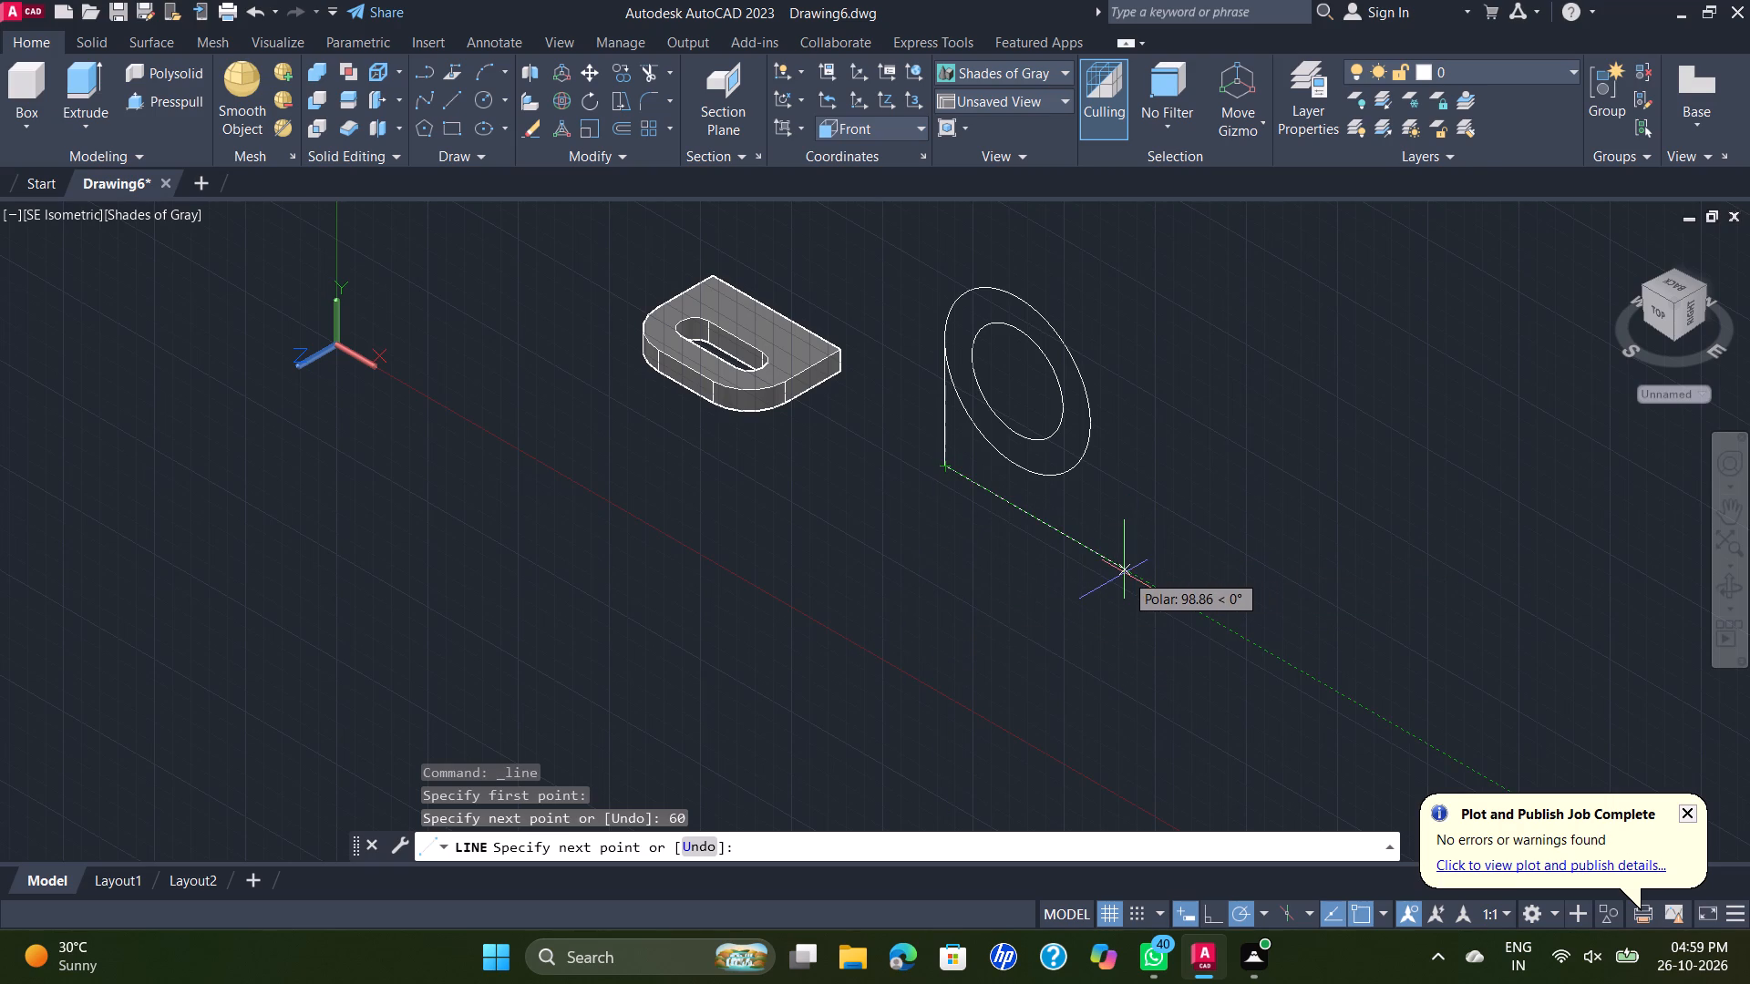
text(70)
key(Return)
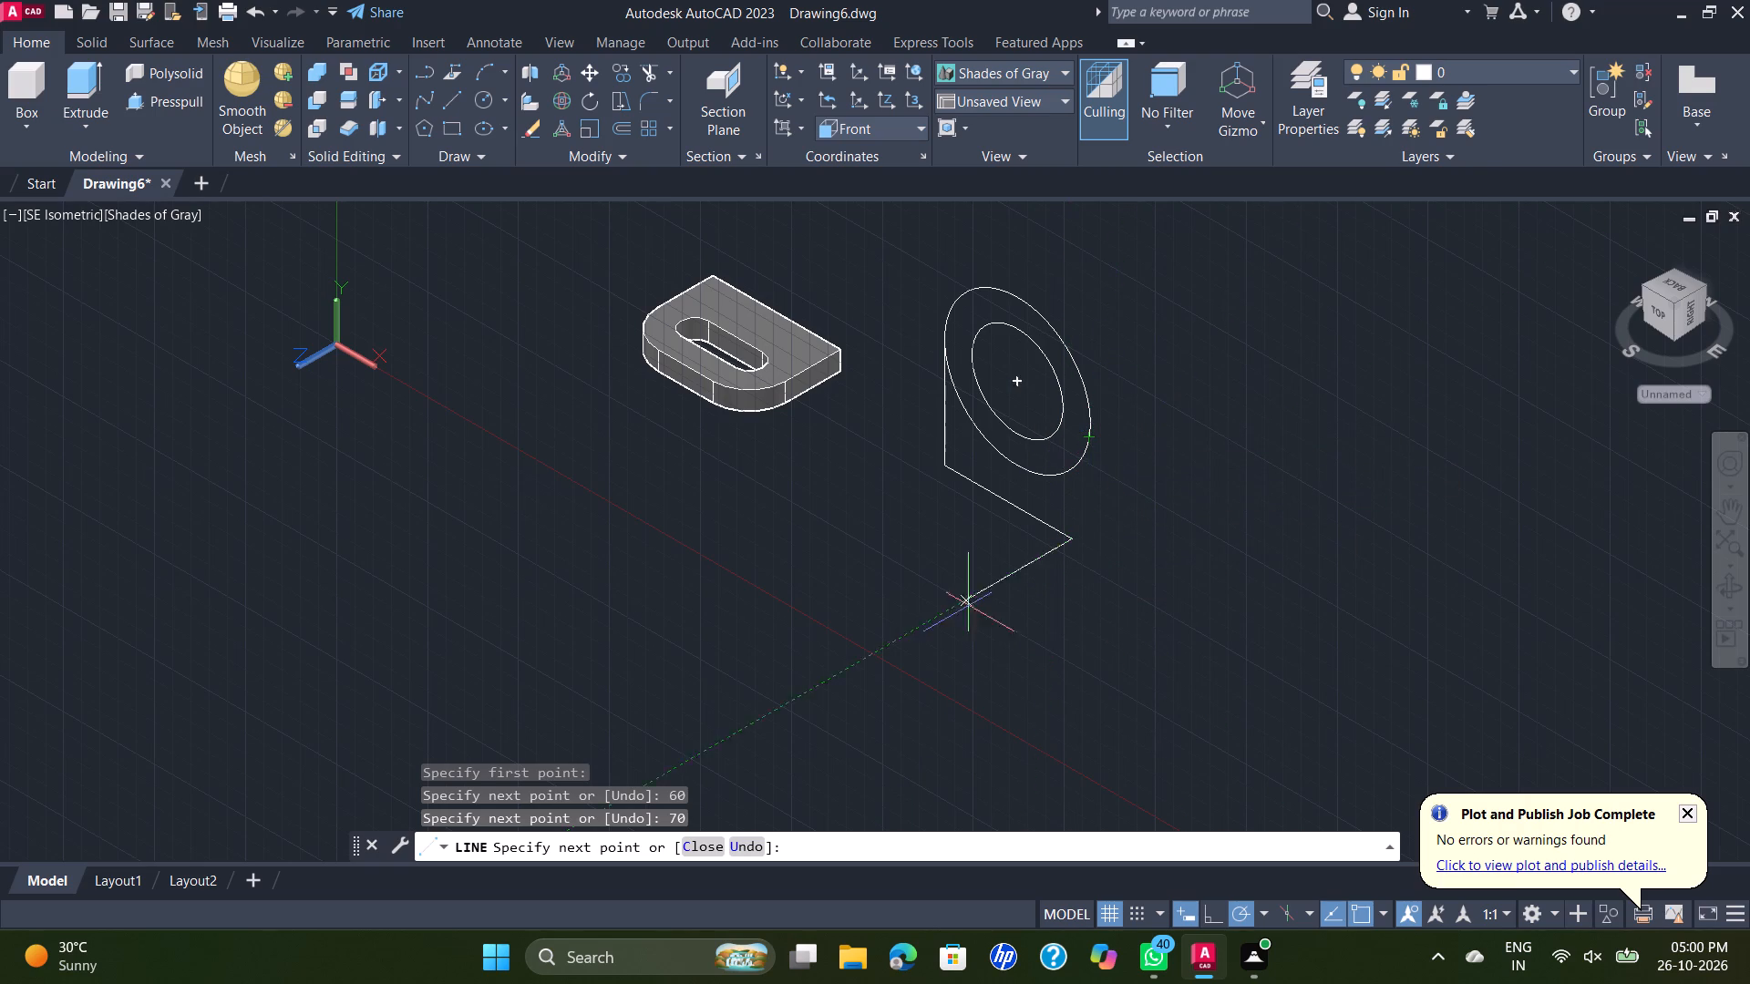
key(Escape)
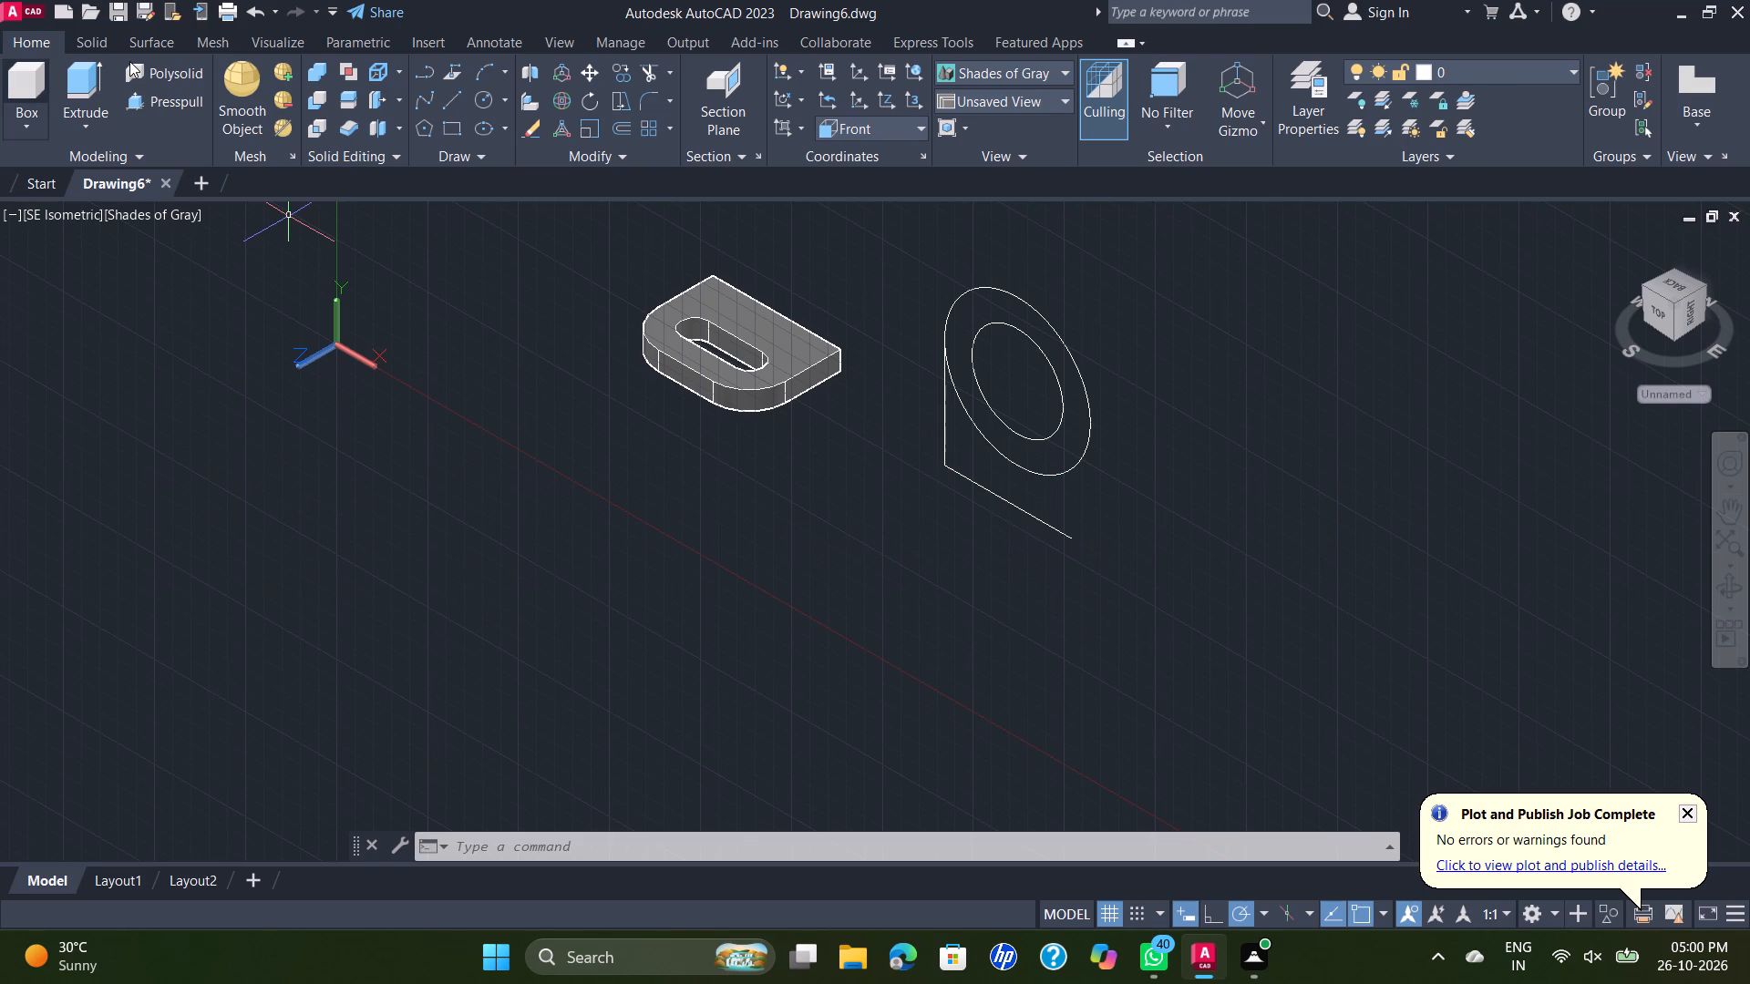
Continue from the free end of the 70 line with a line 35 along positive X and 65 straight up.
click(457, 104)
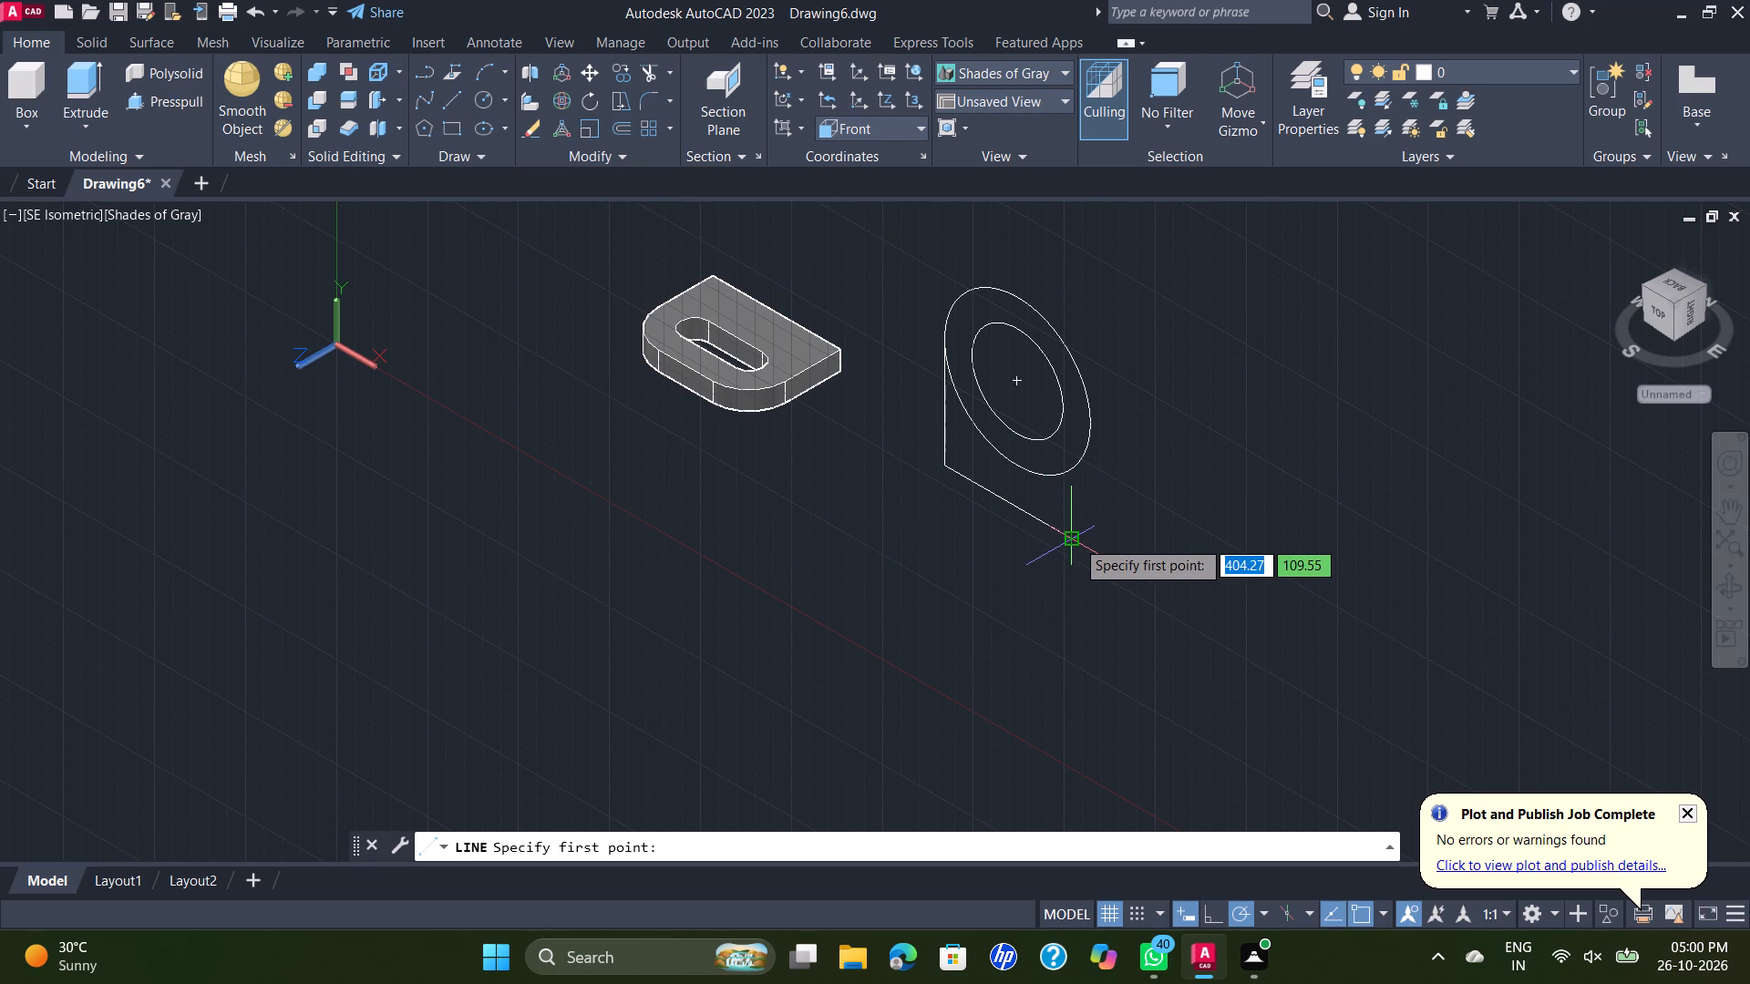
click(1263, 910)
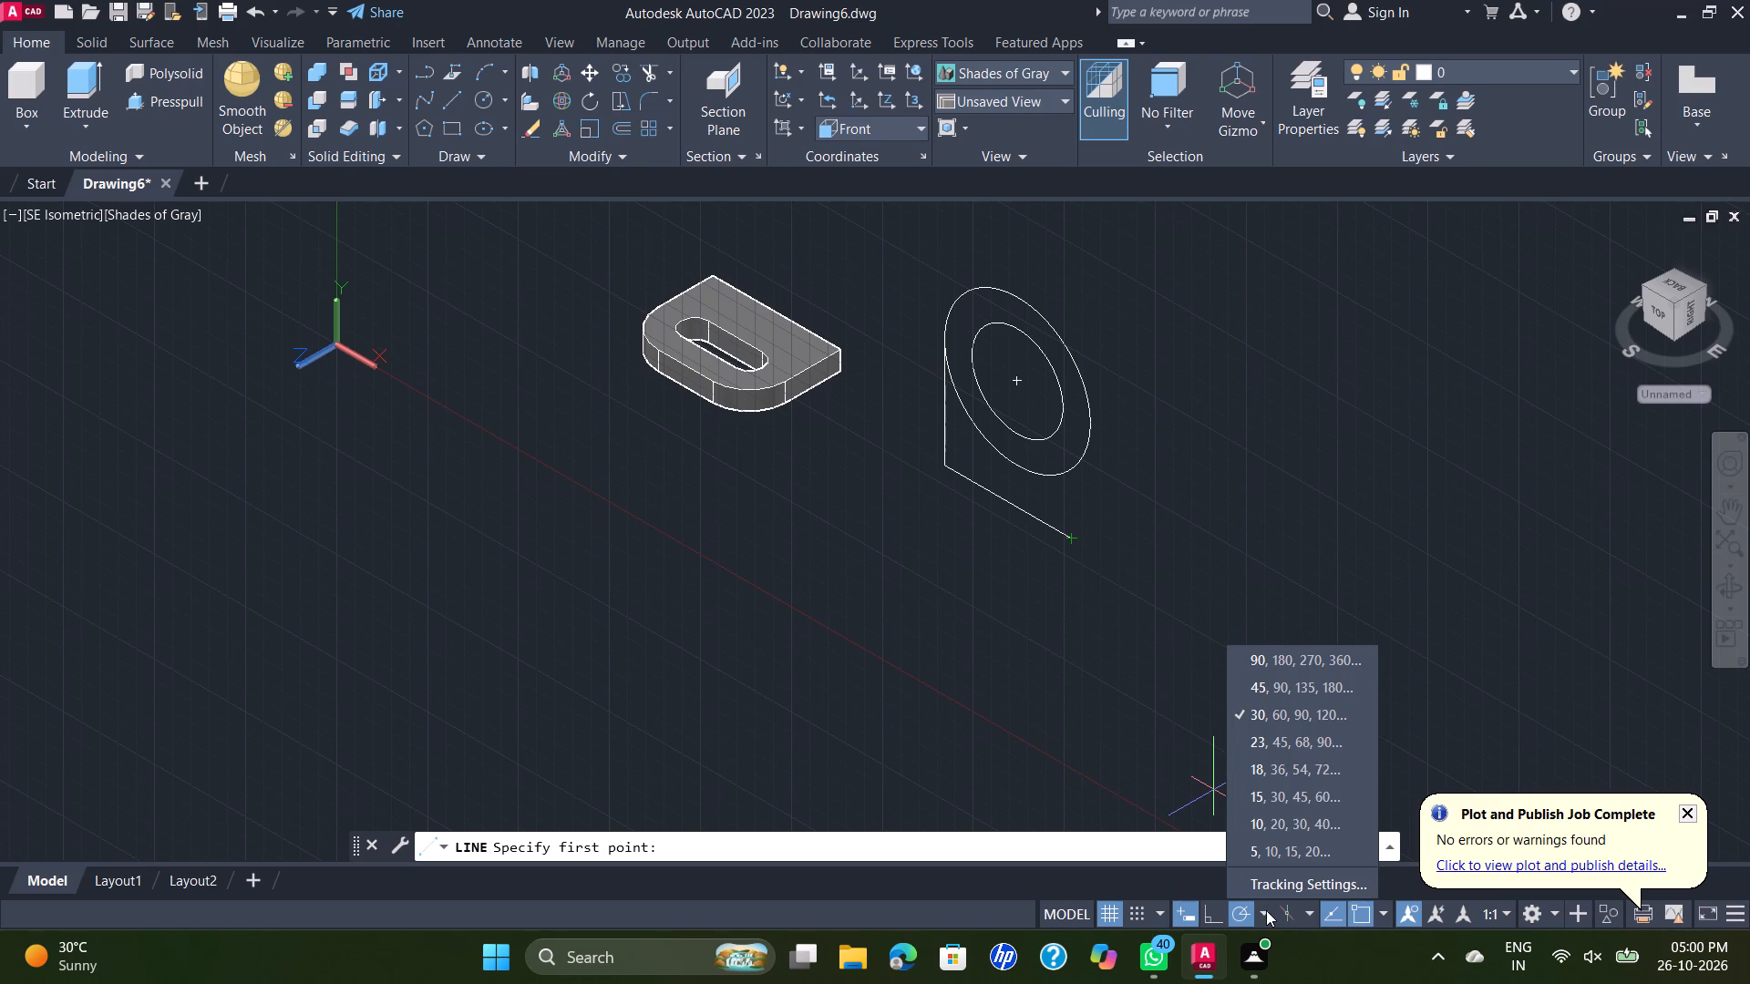
key(Tab)
click(1208, 617)
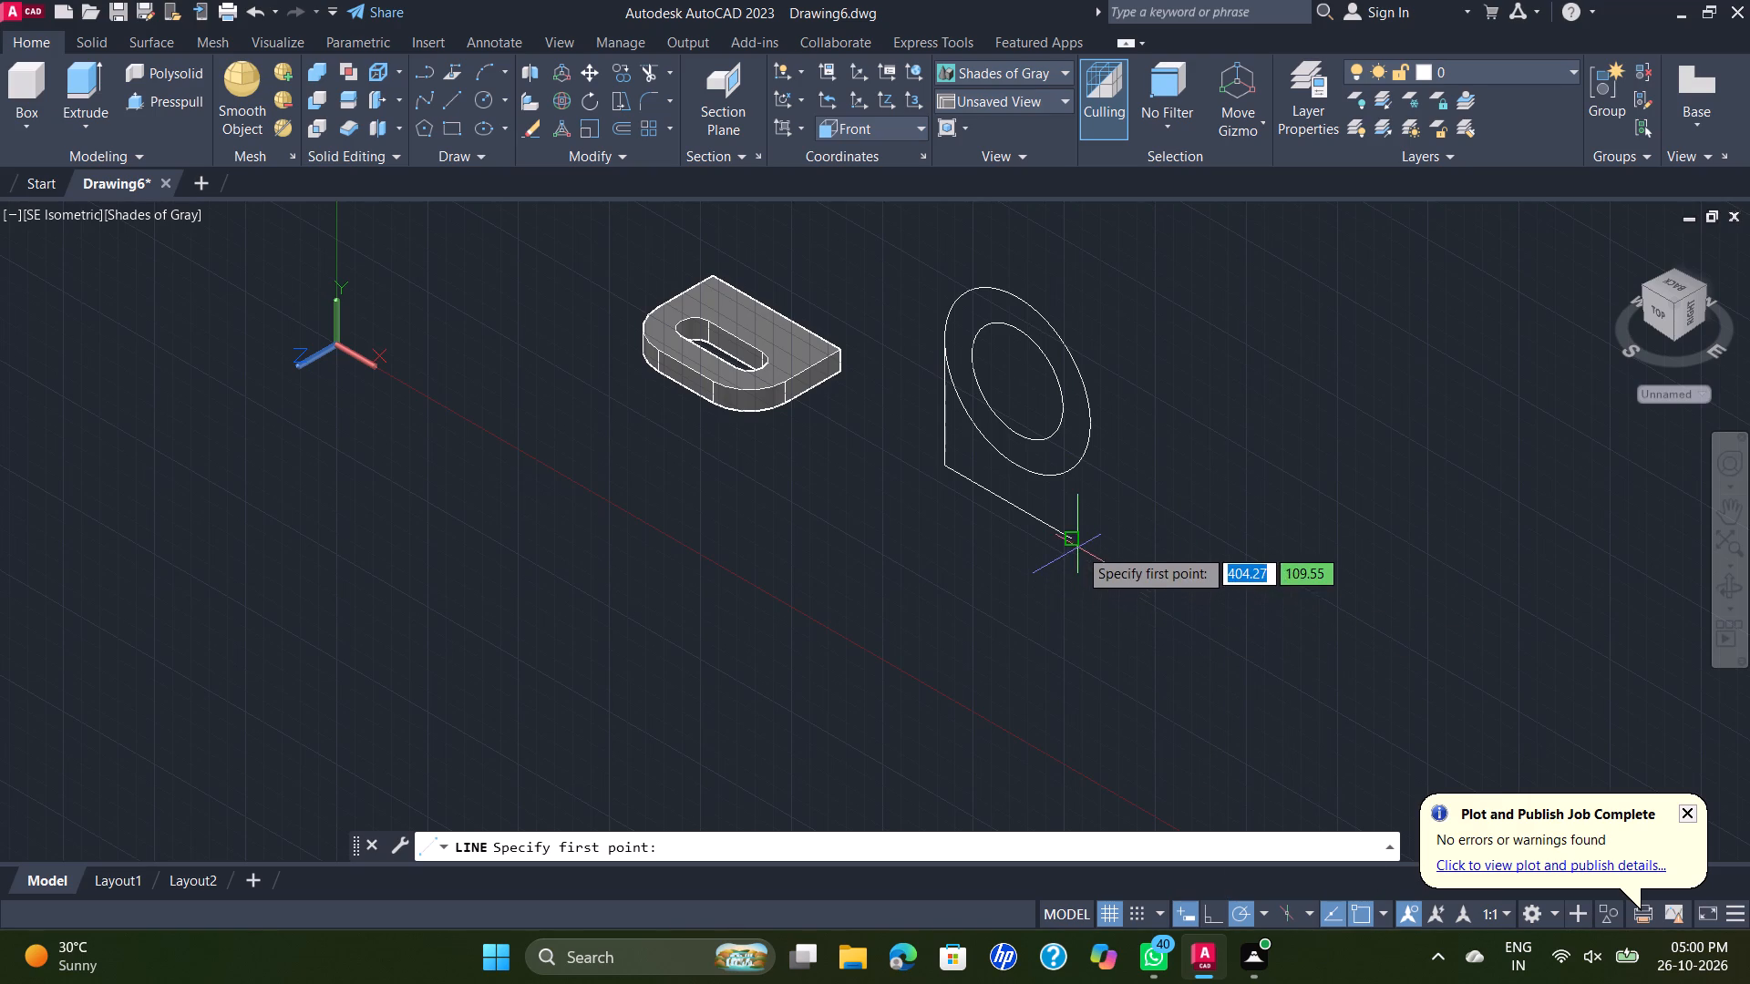
click(1070, 543)
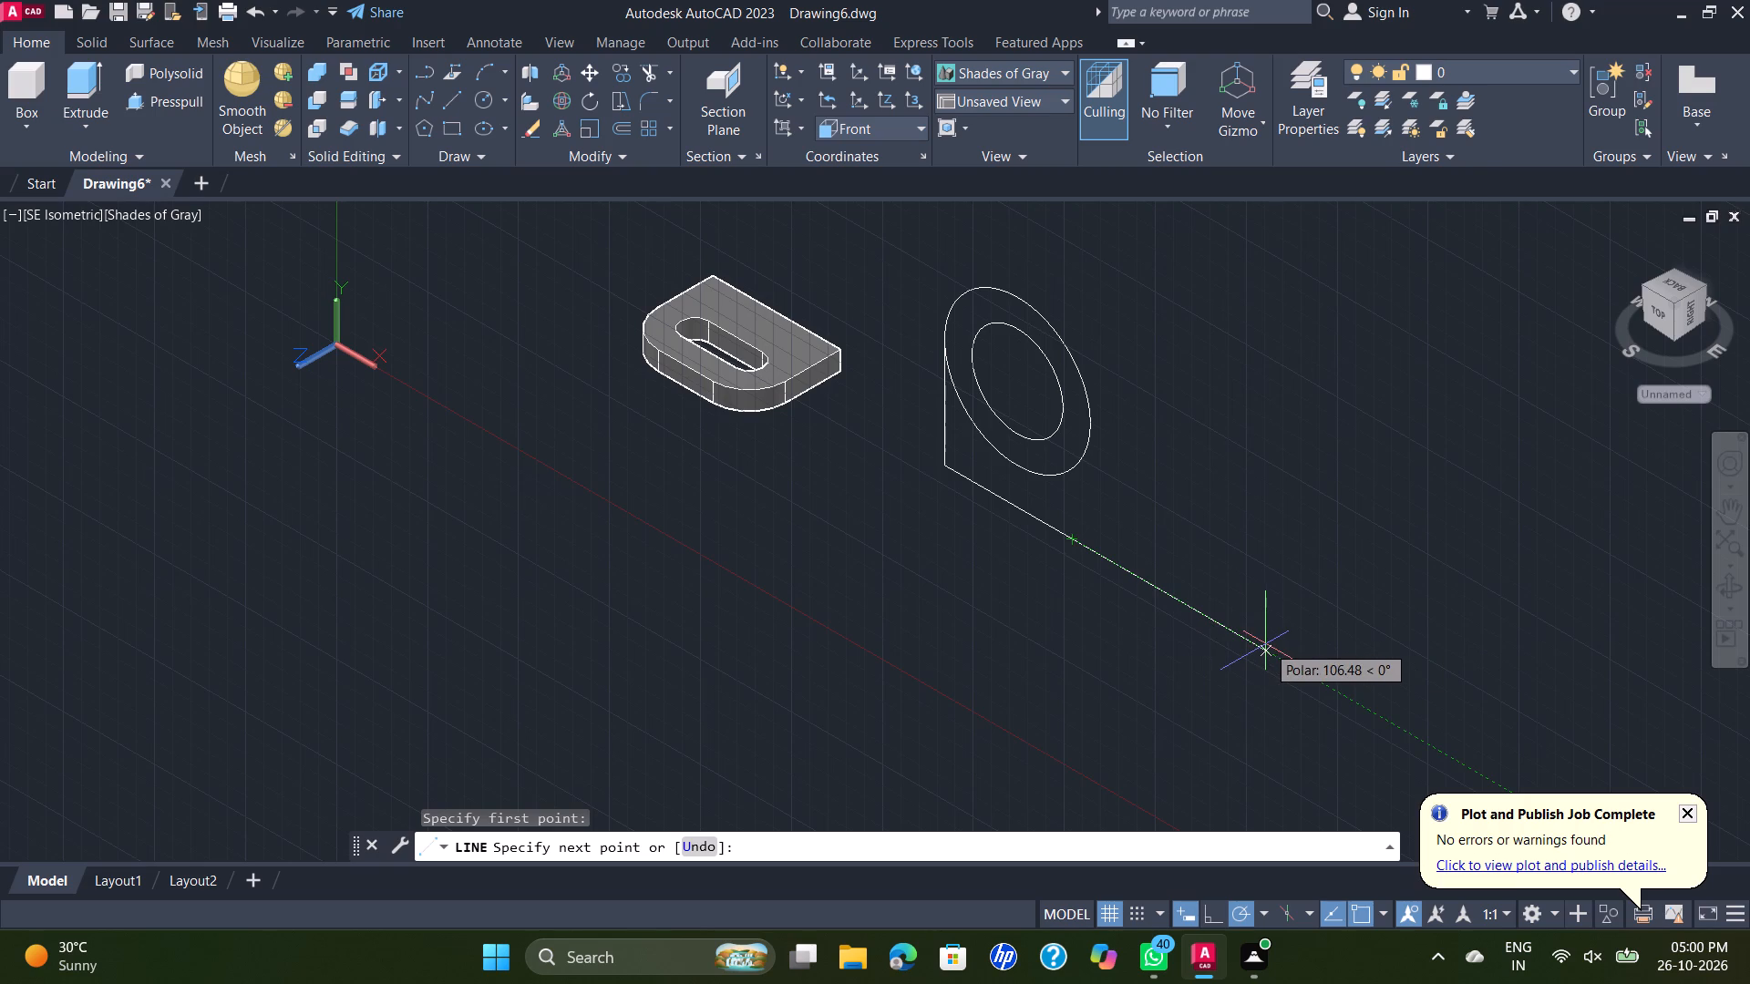
text(35)
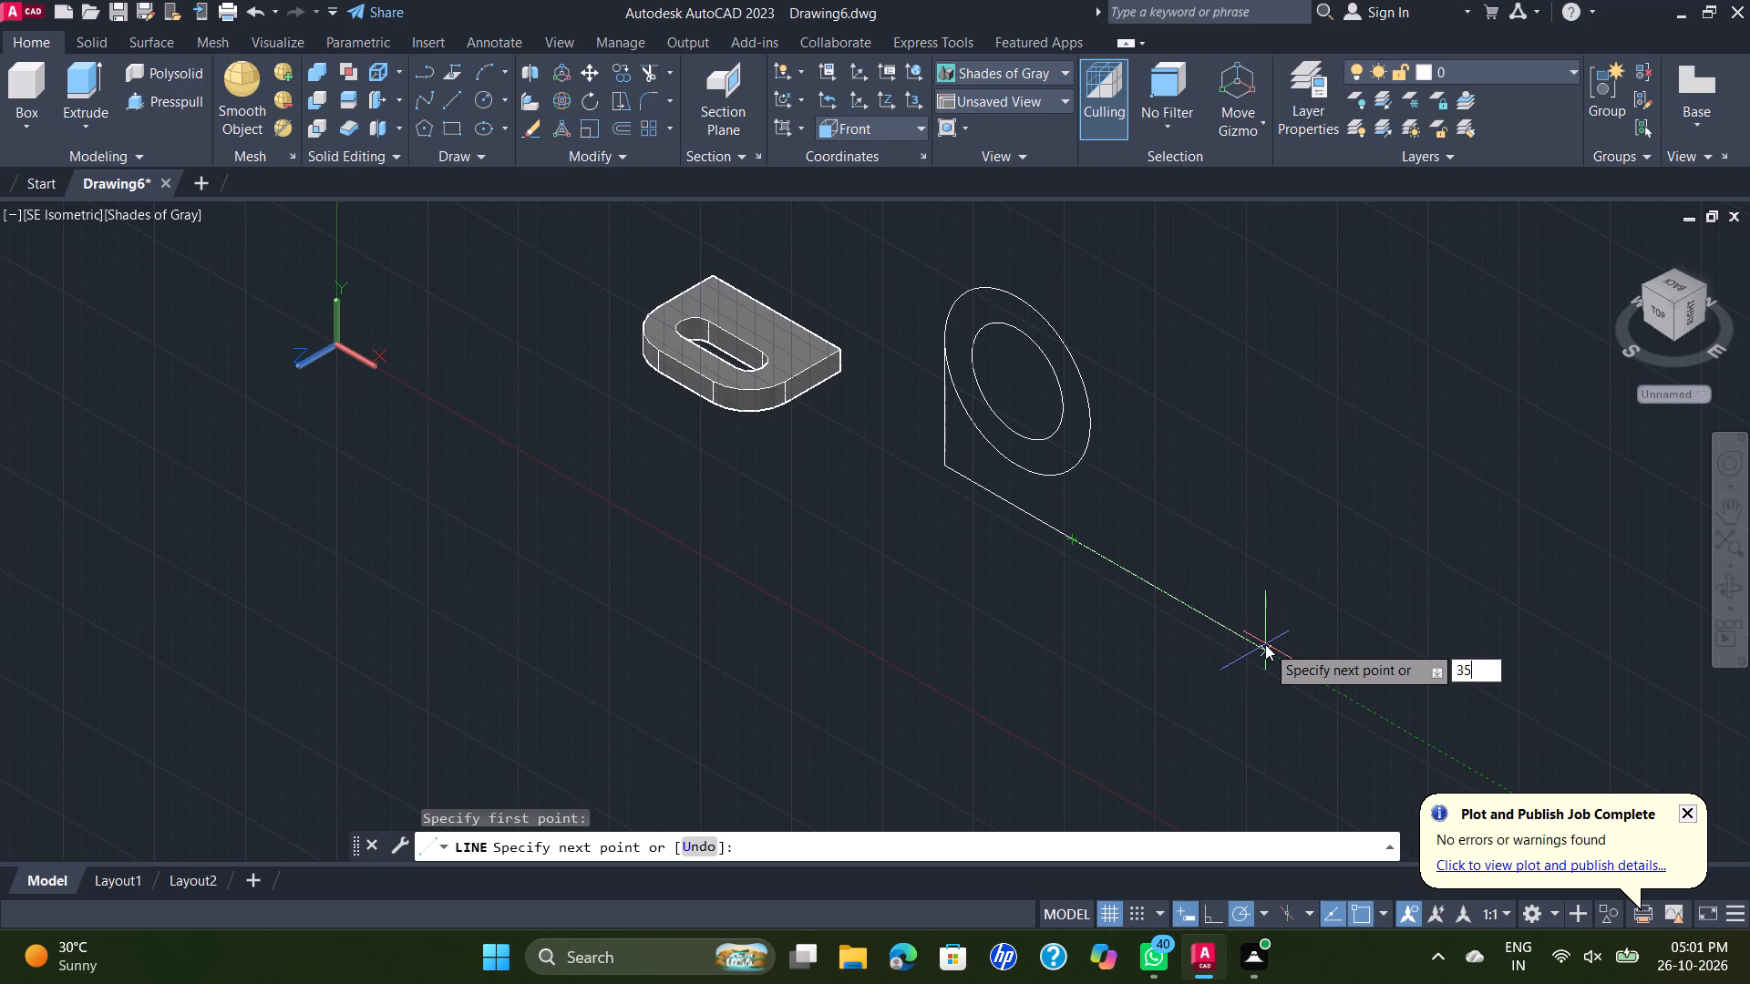
key(Return)
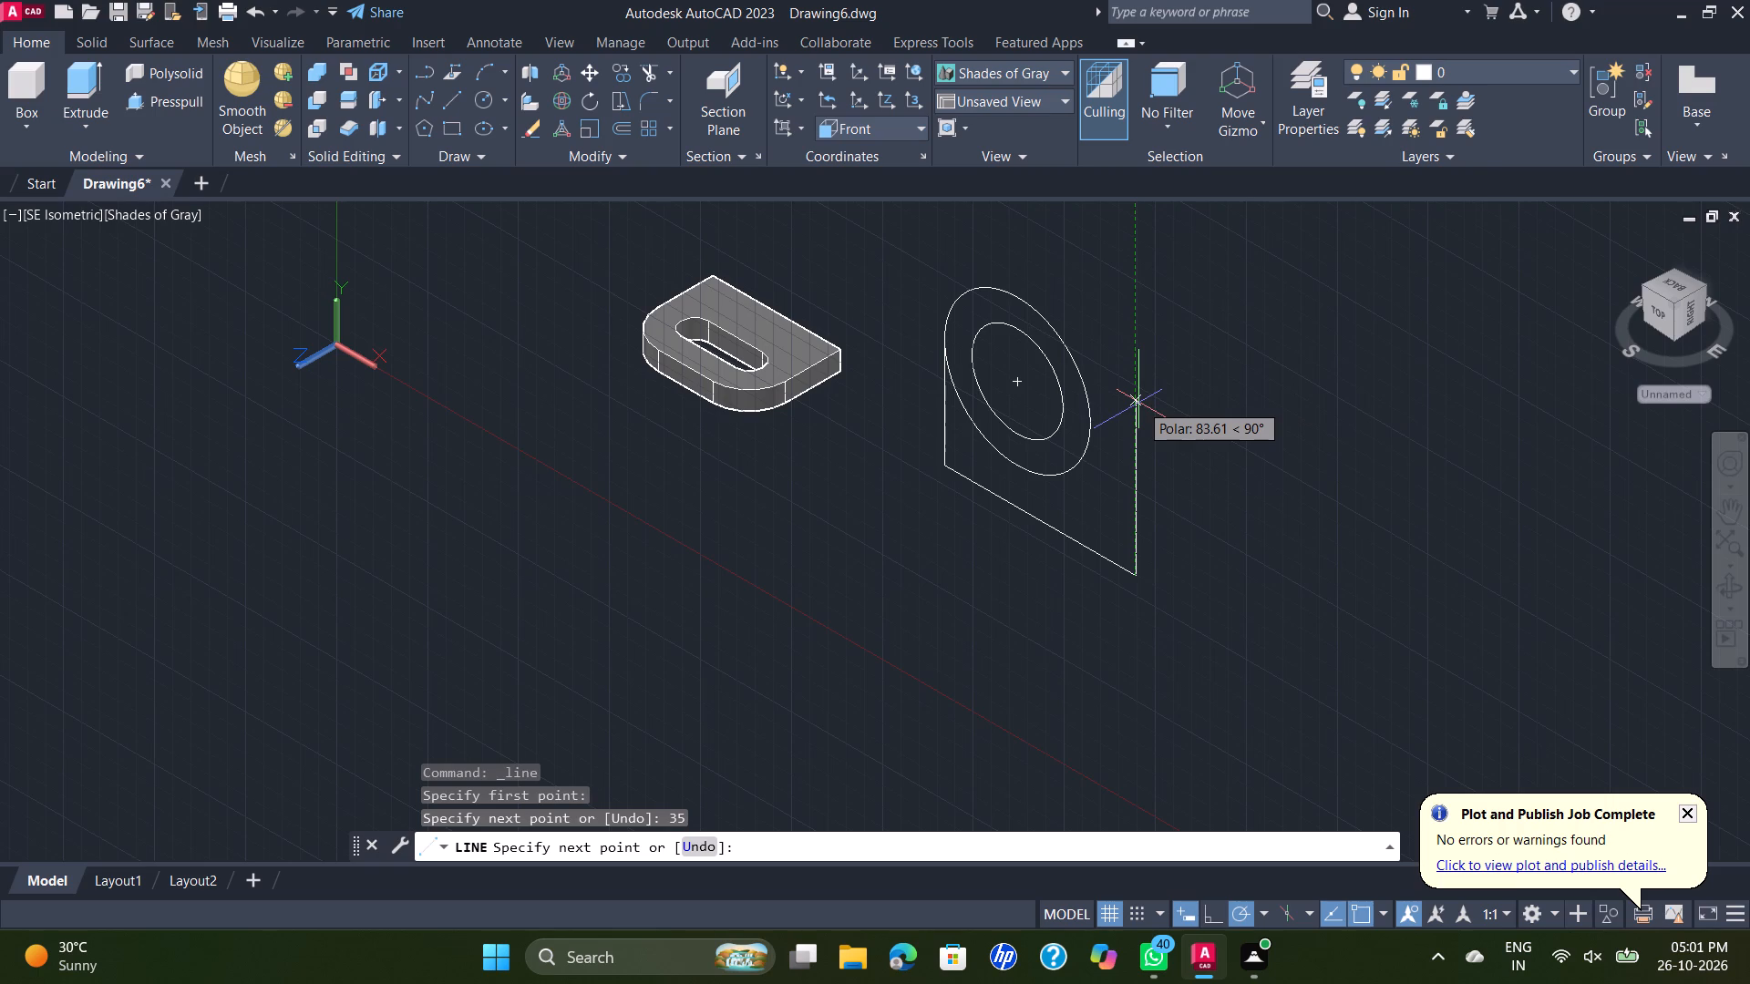
text(65)
key(Return)
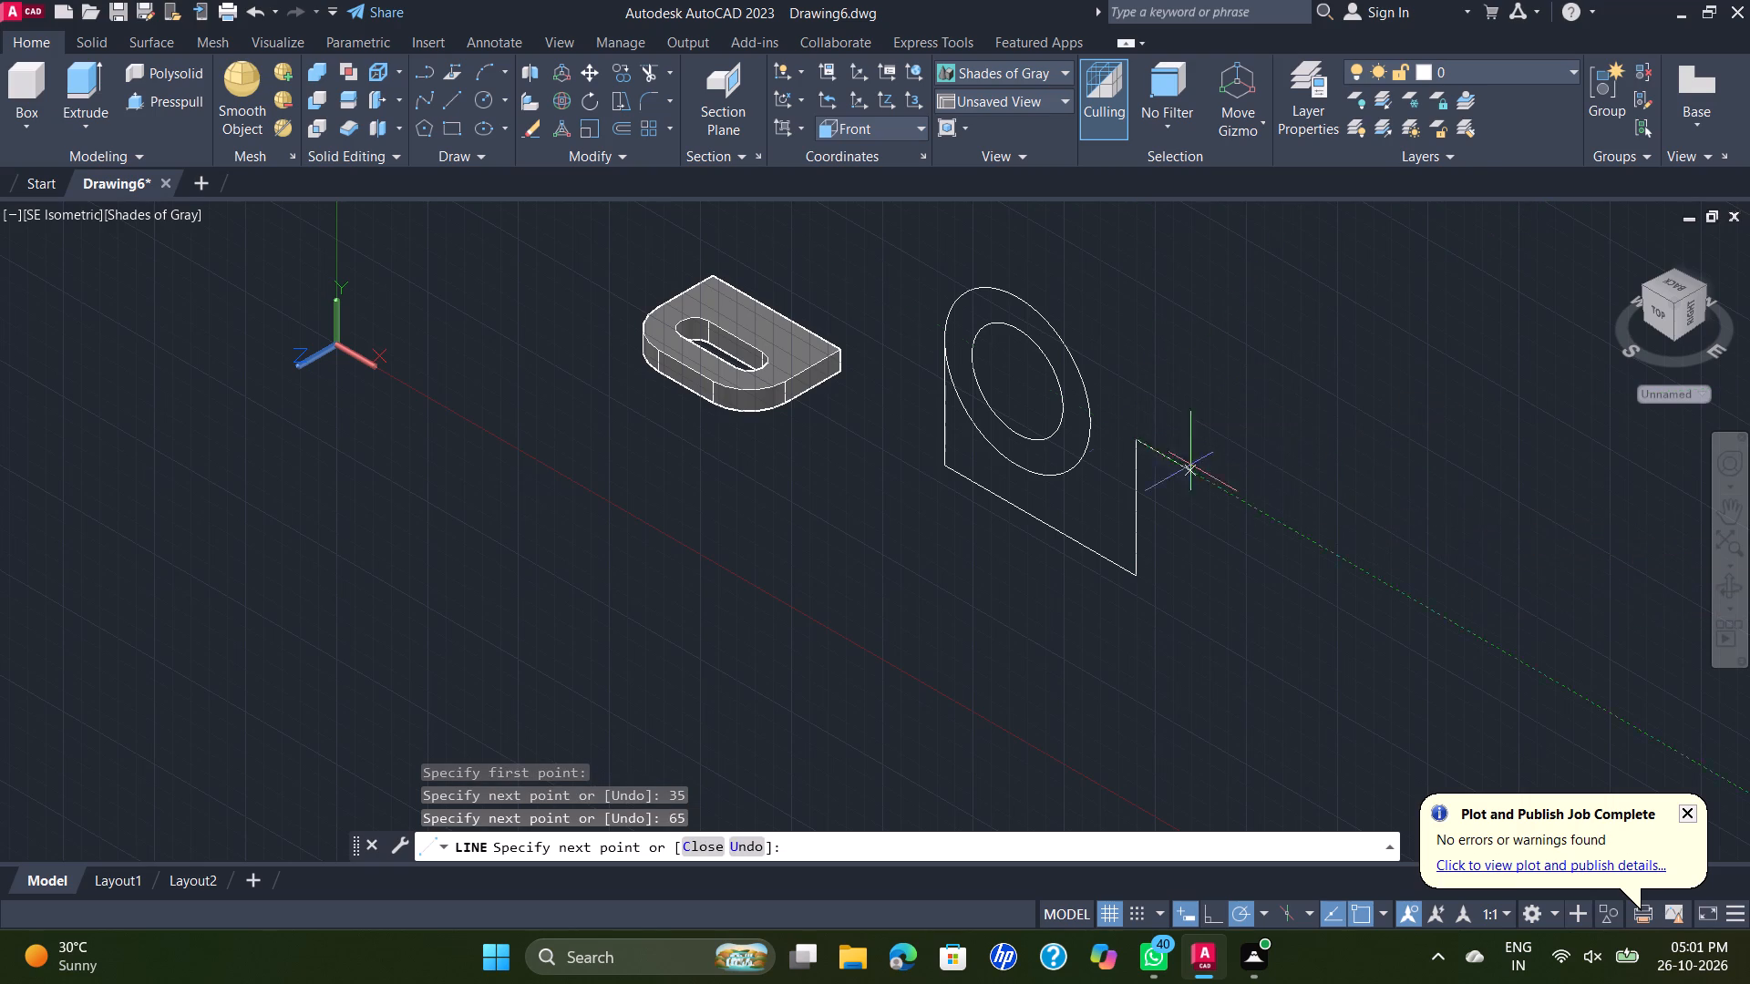
key(Escape)
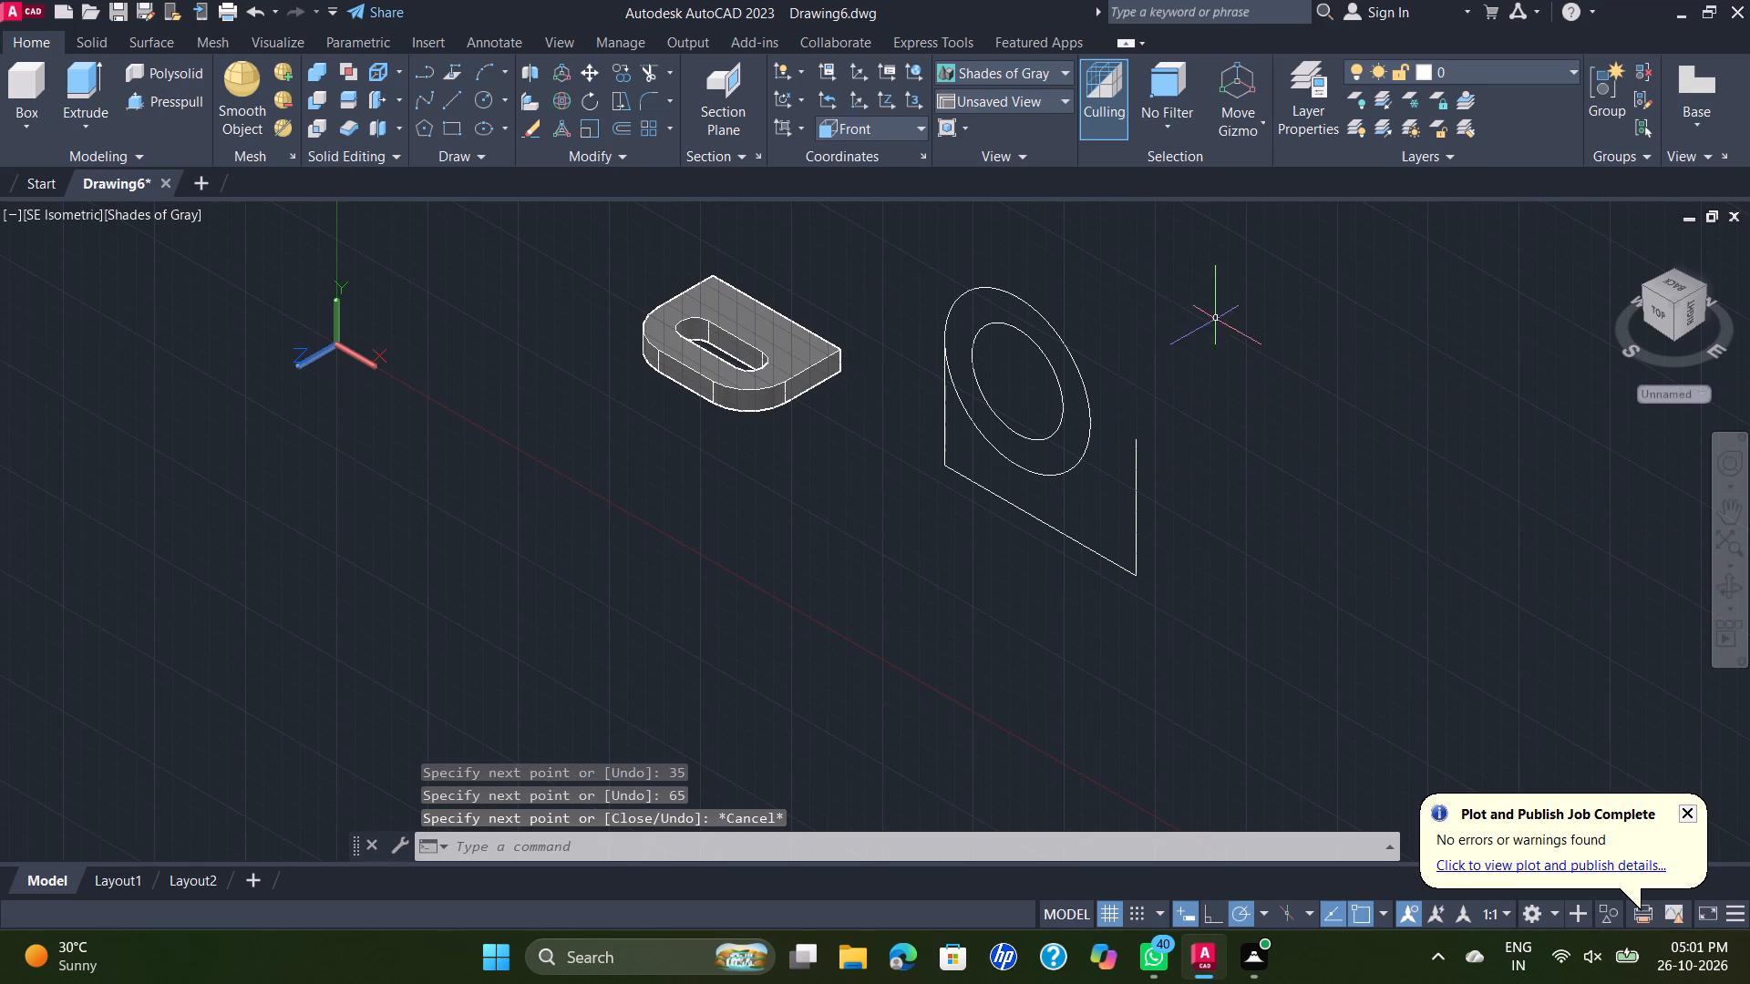
Draw a circle of diameter 50 centred on the upper end of the 65 vertical line.
click(485, 99)
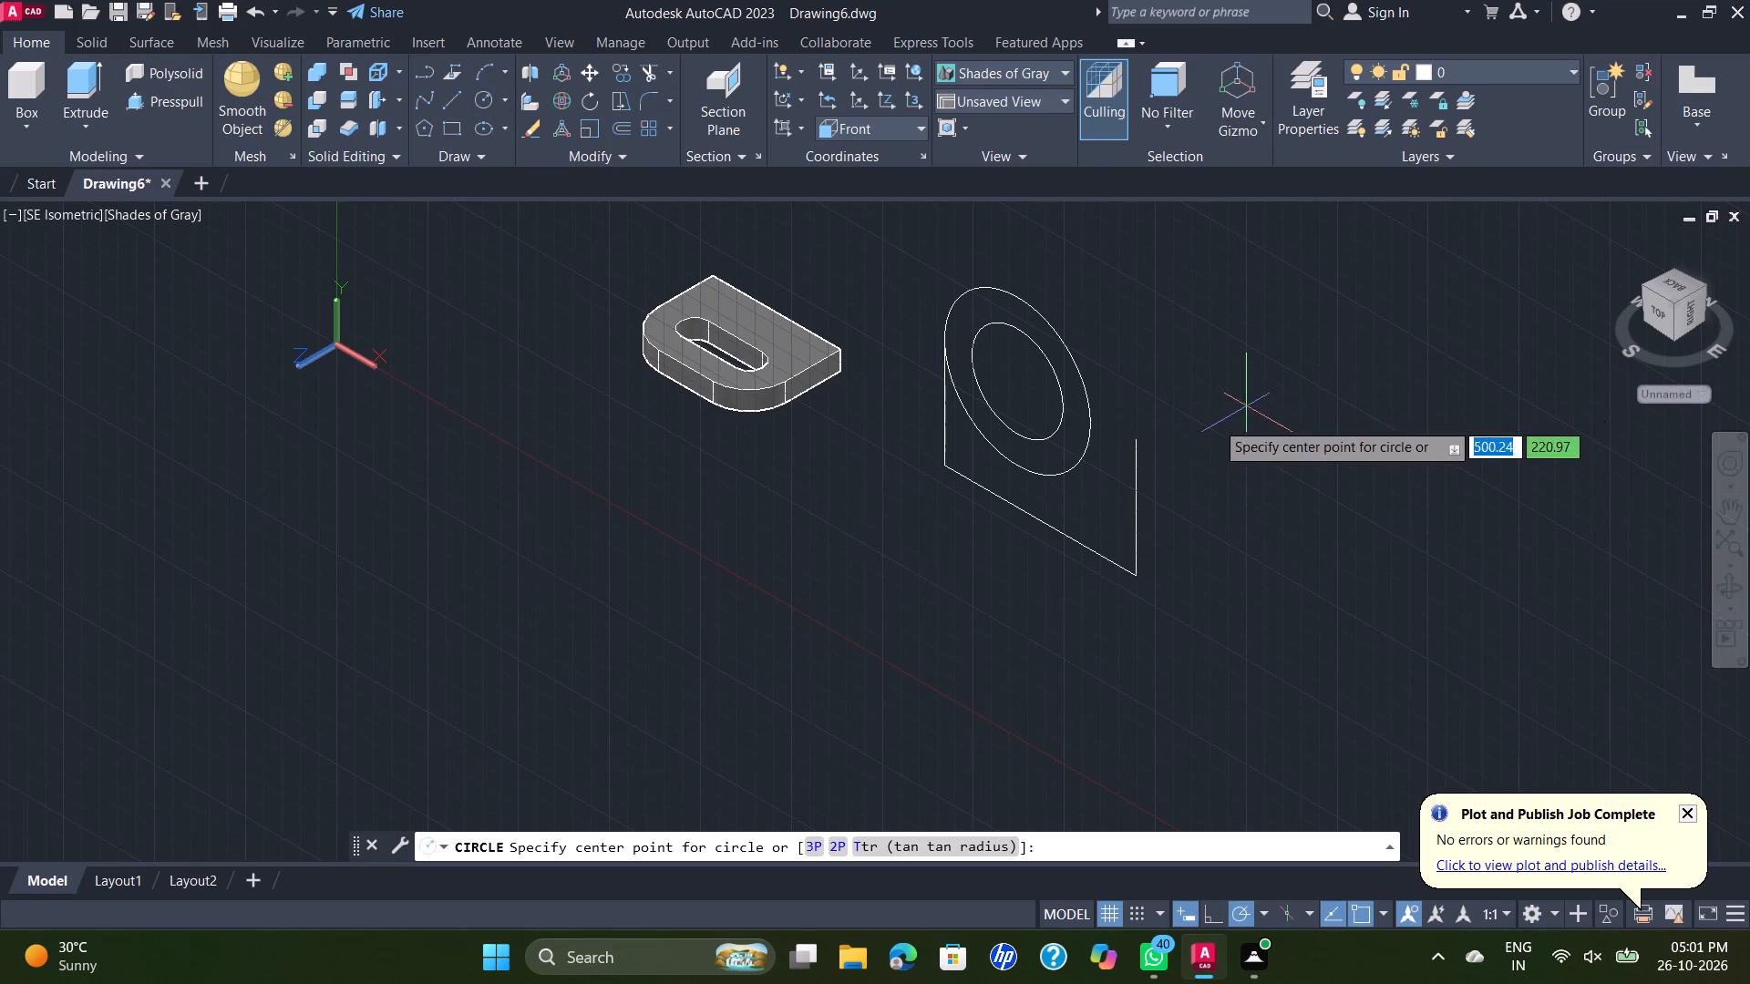
click(1136, 441)
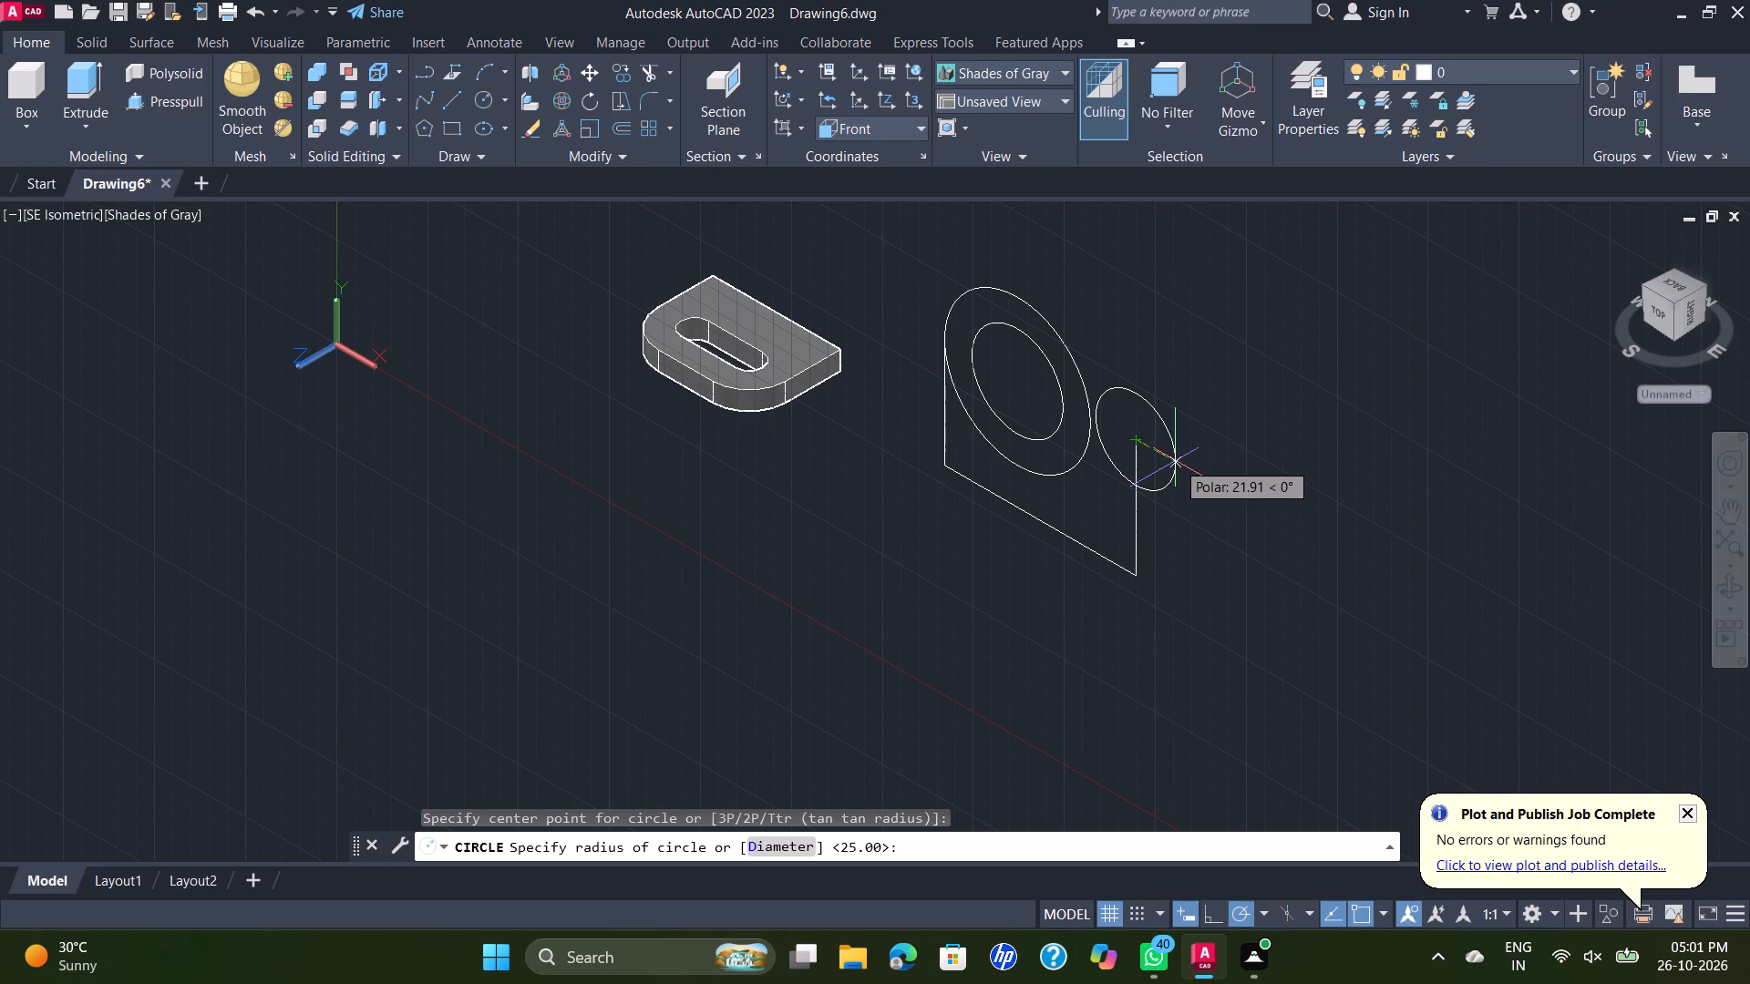
key(d)
key(Return)
text(50)
key(Return)
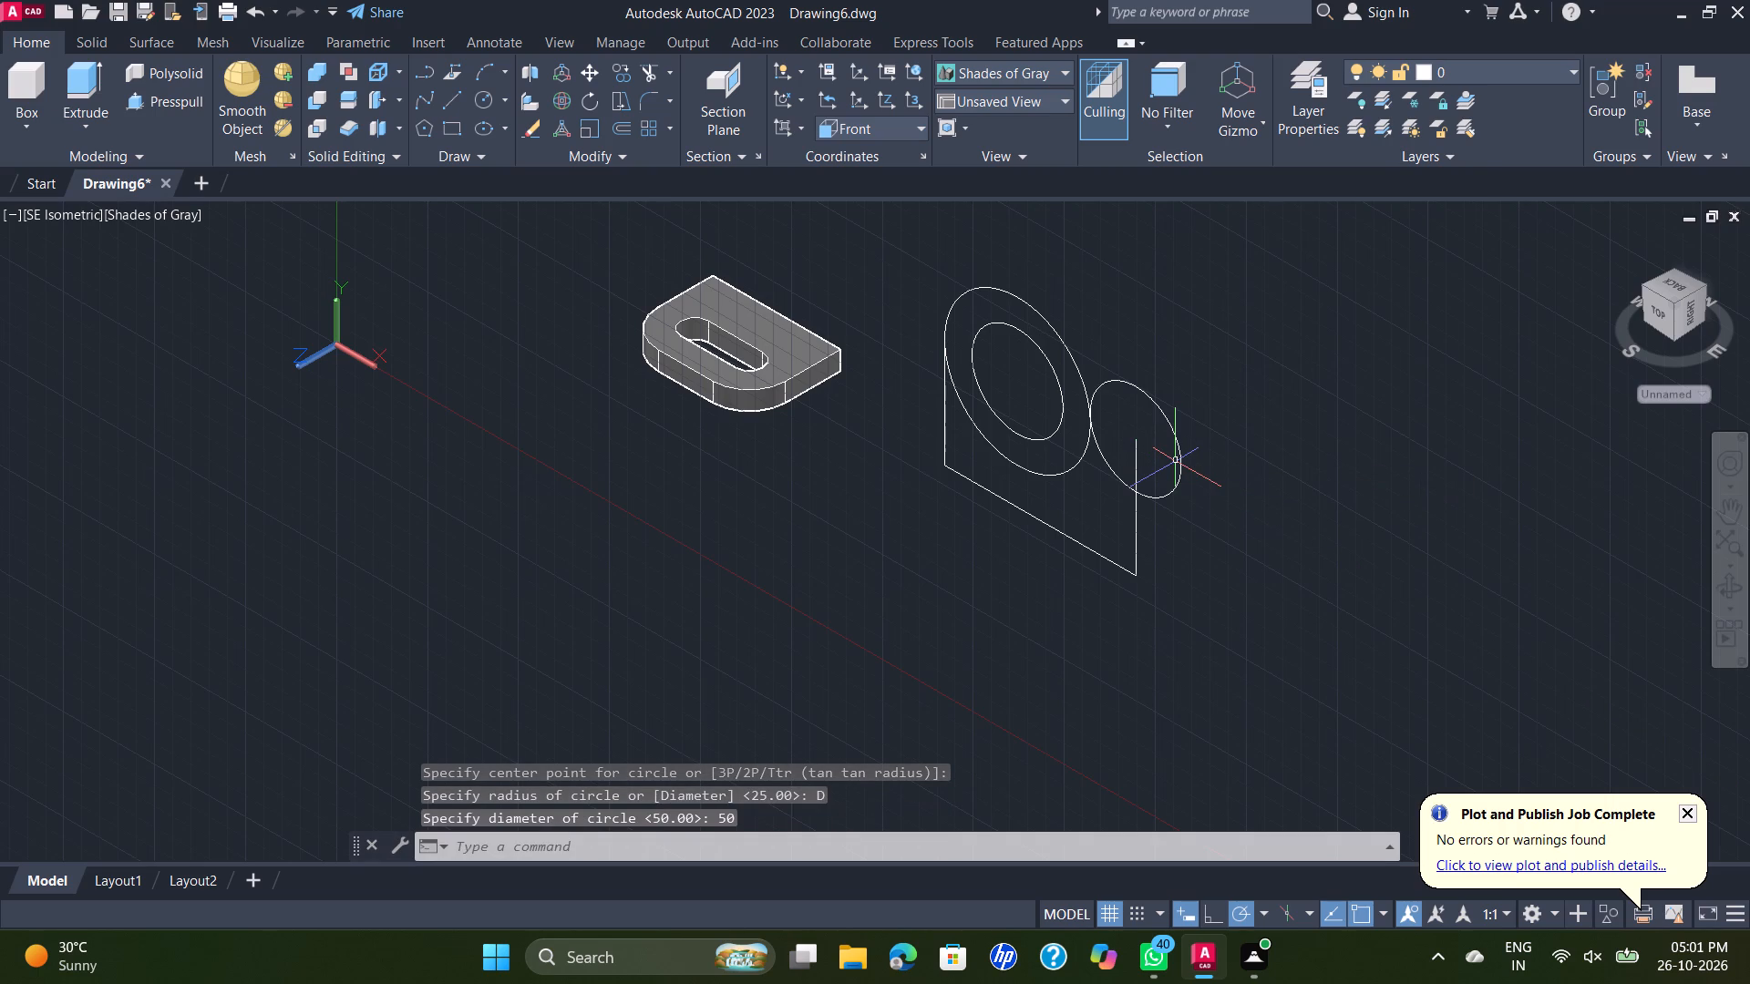
Draw a circle of diameter 40 concentric with the diameter 50 circle, centred on the upper end of the 65 vertical line.
key(space)
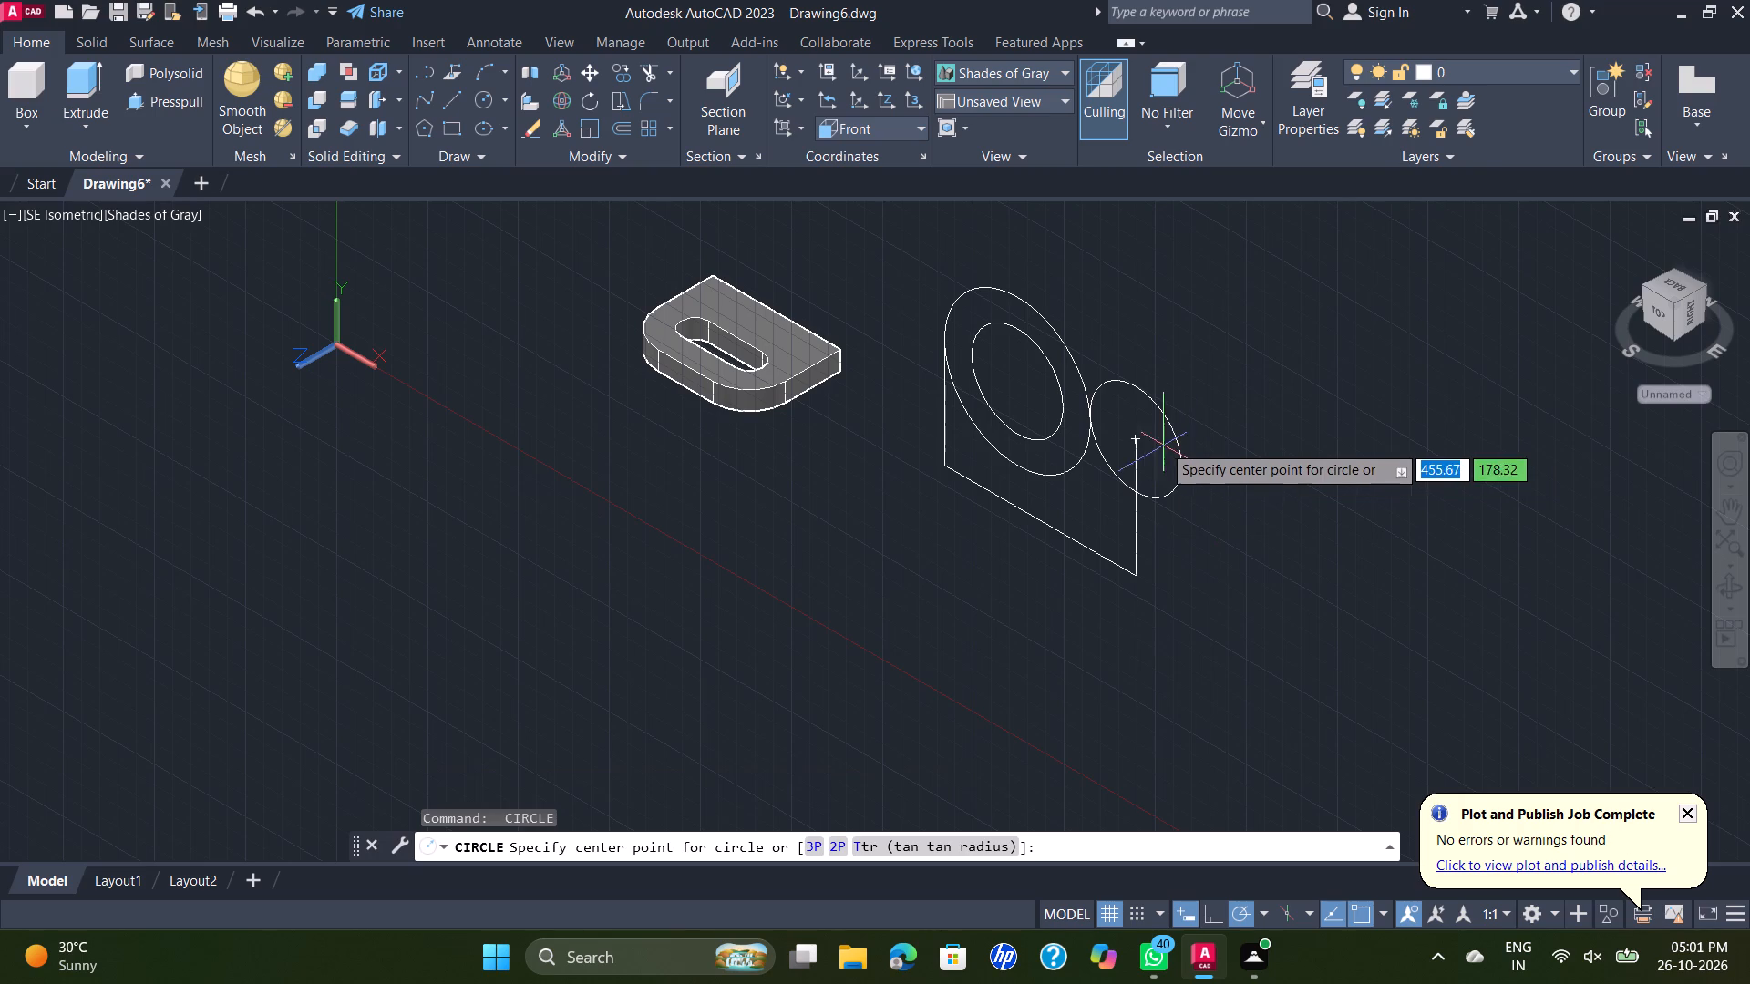
click(1135, 441)
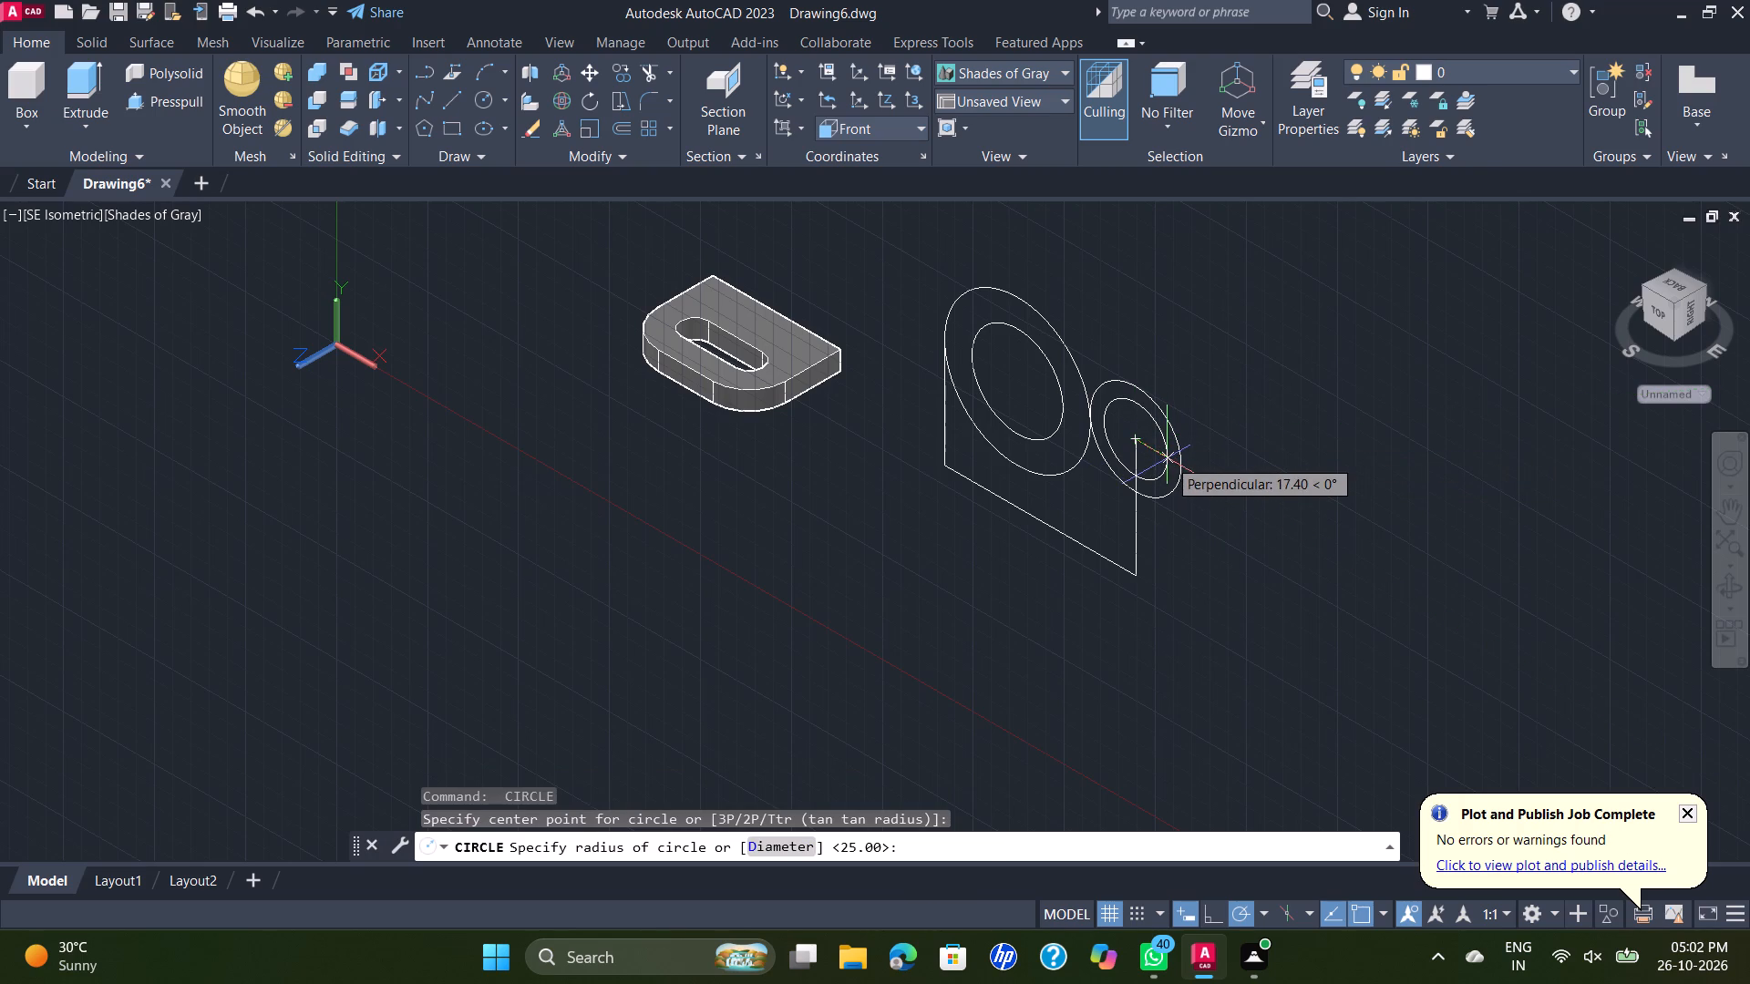
key(d)
key(Return)
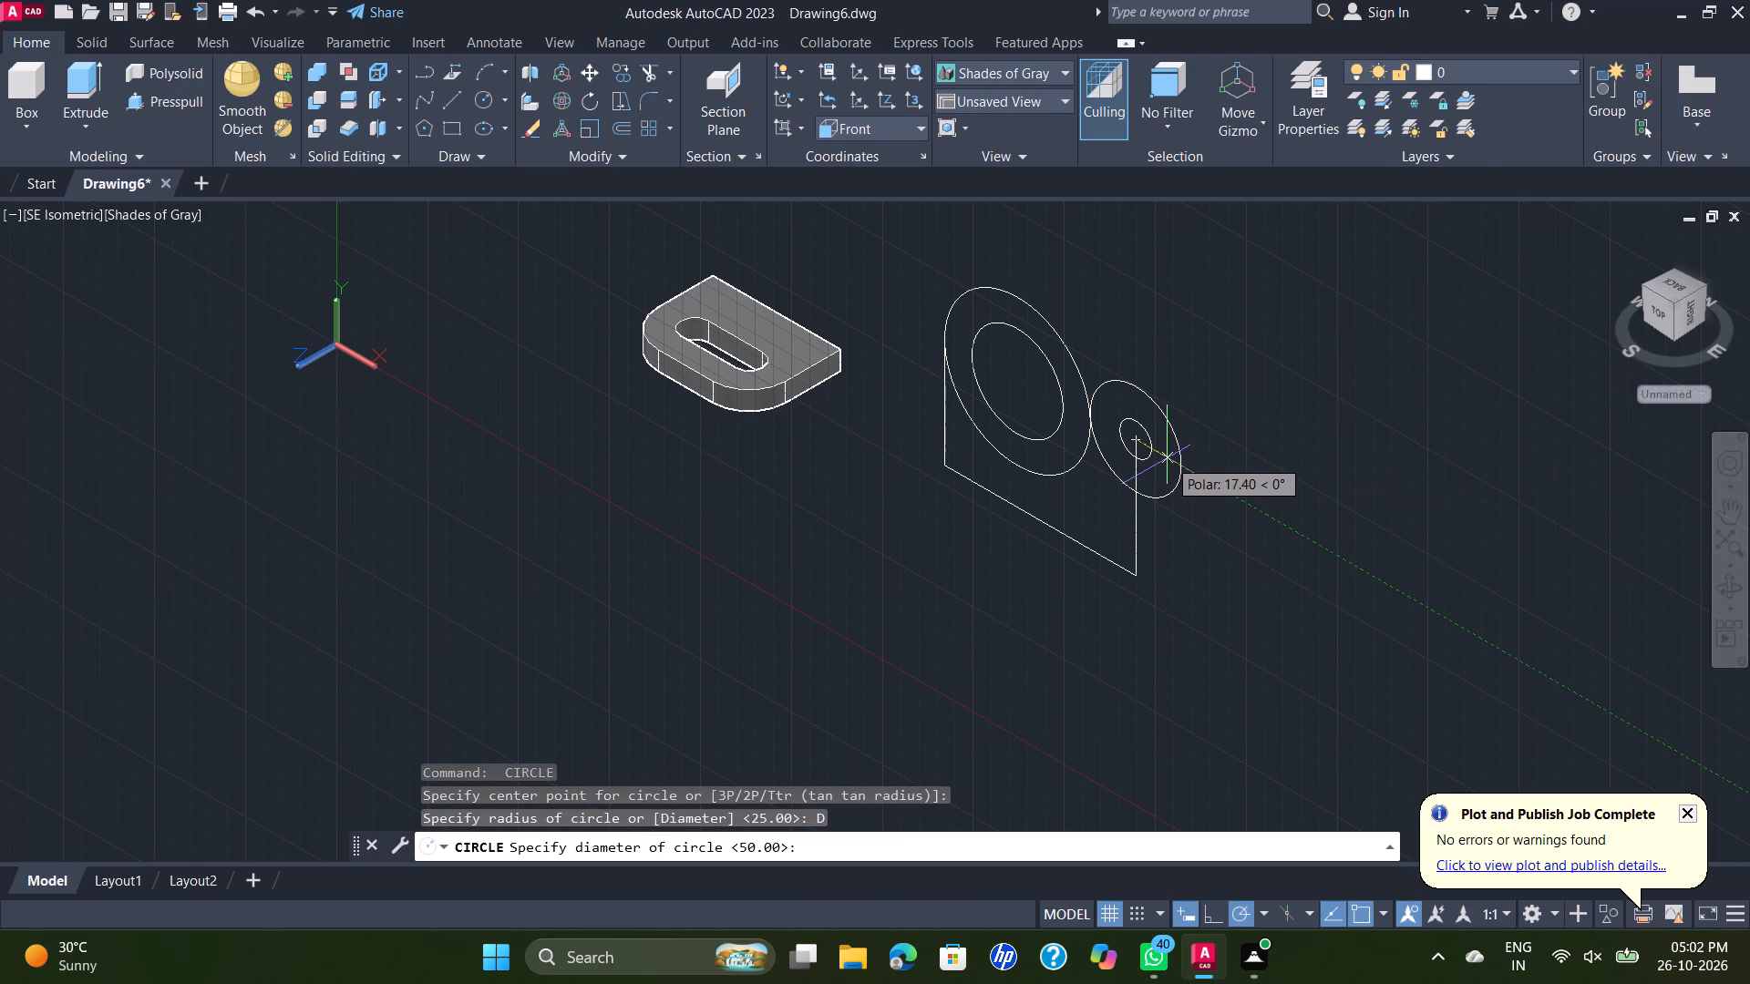
text(40)
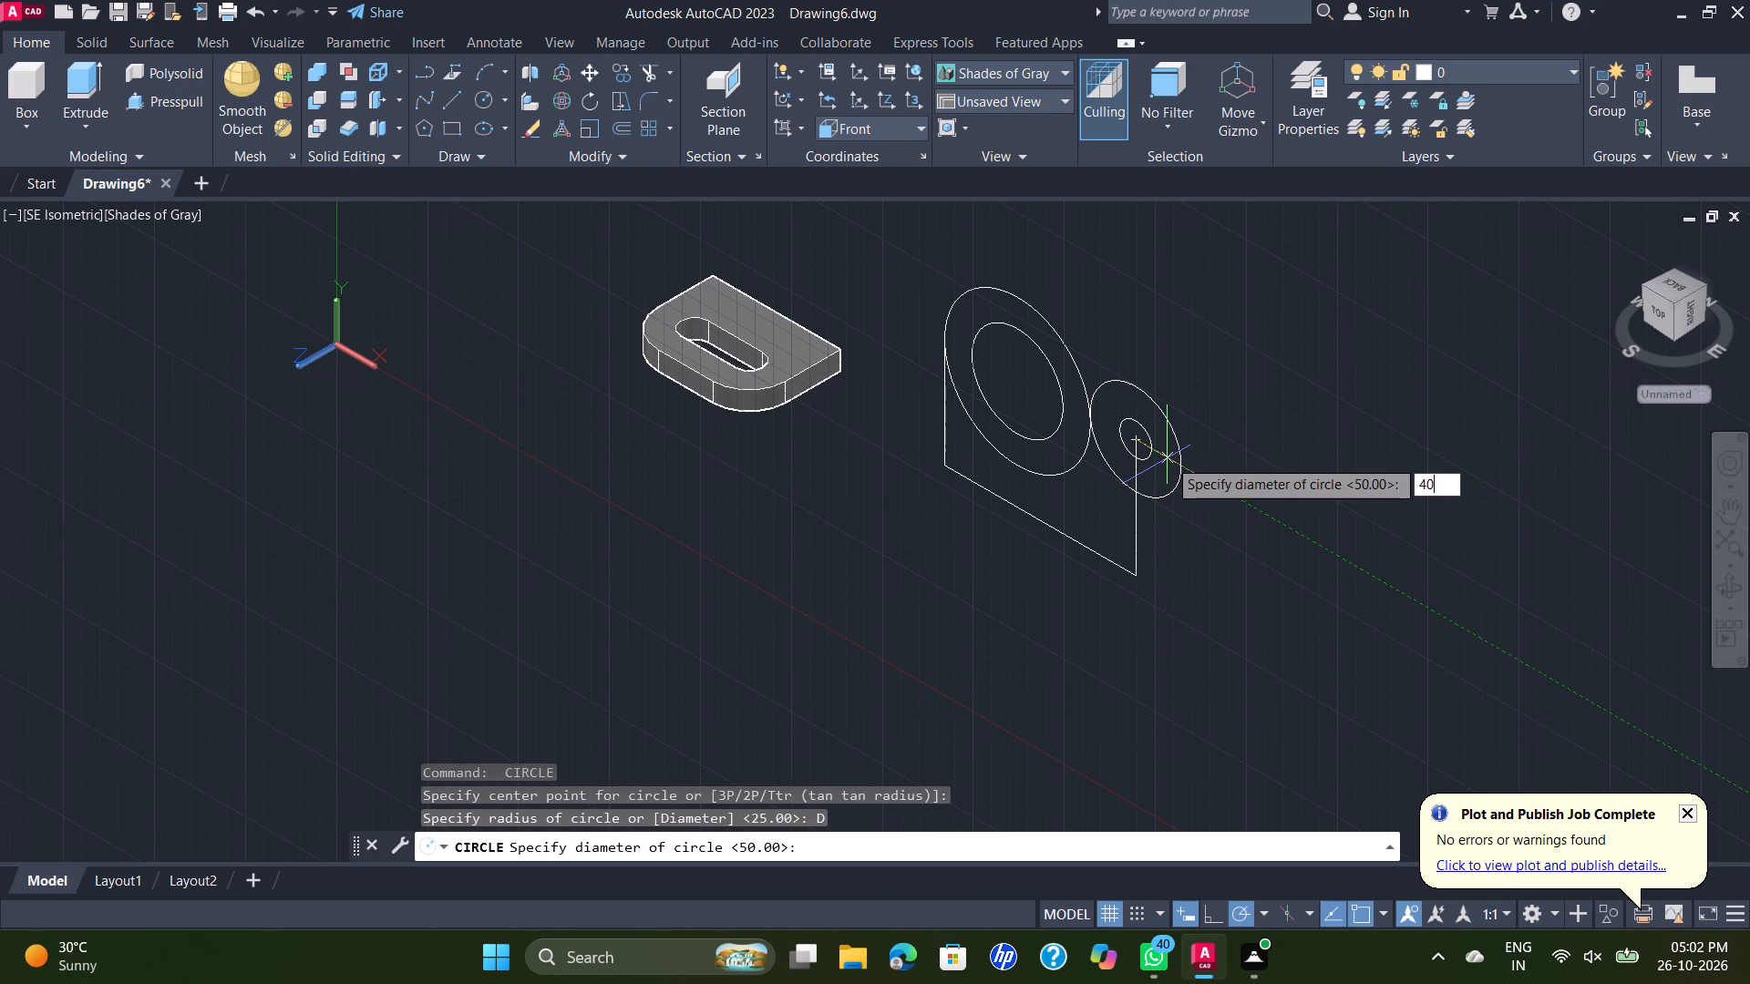
key(Return)
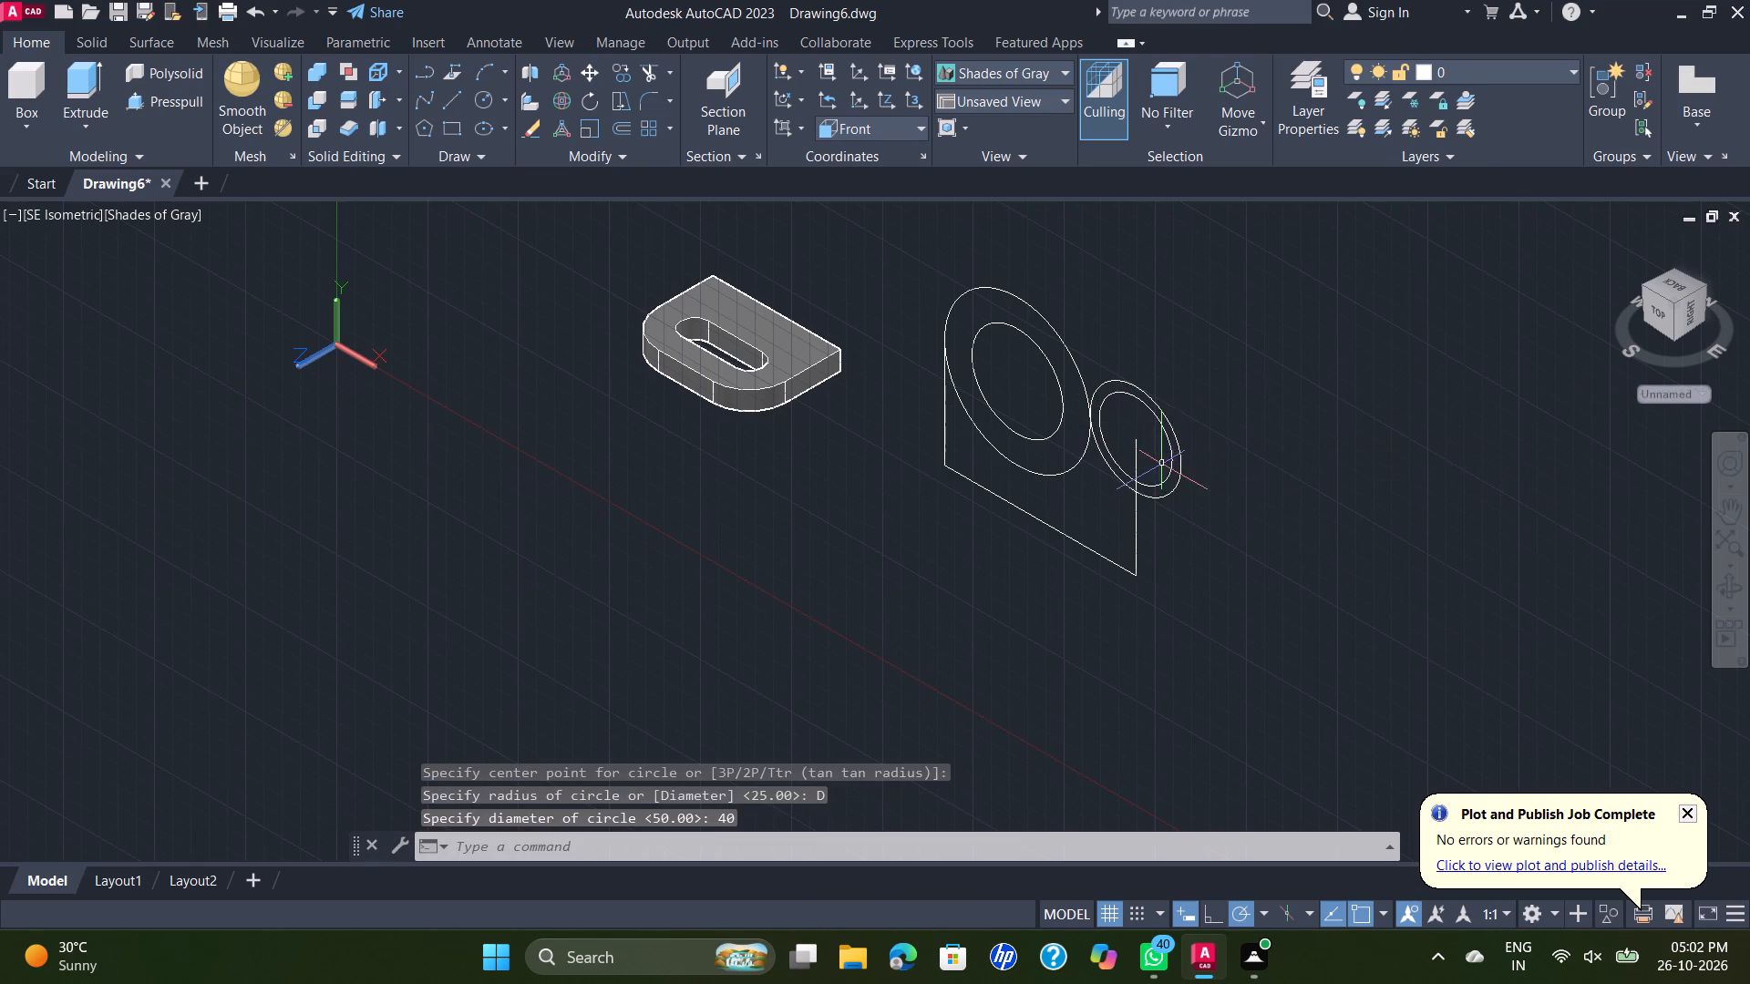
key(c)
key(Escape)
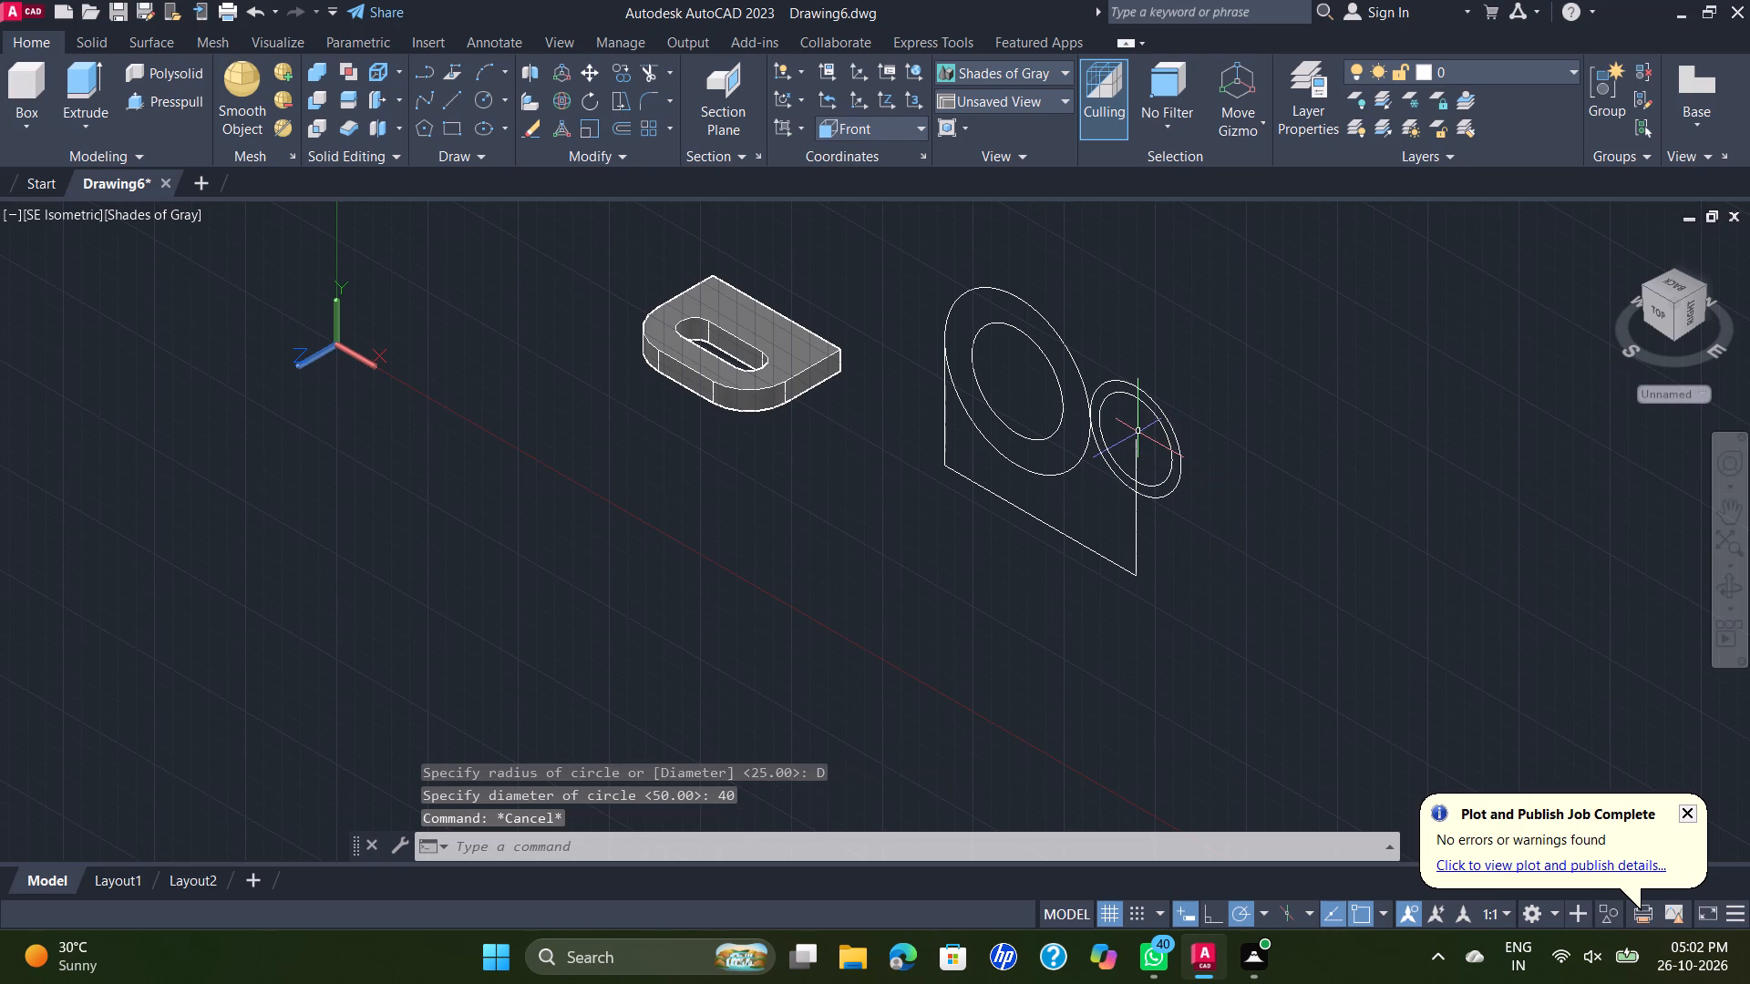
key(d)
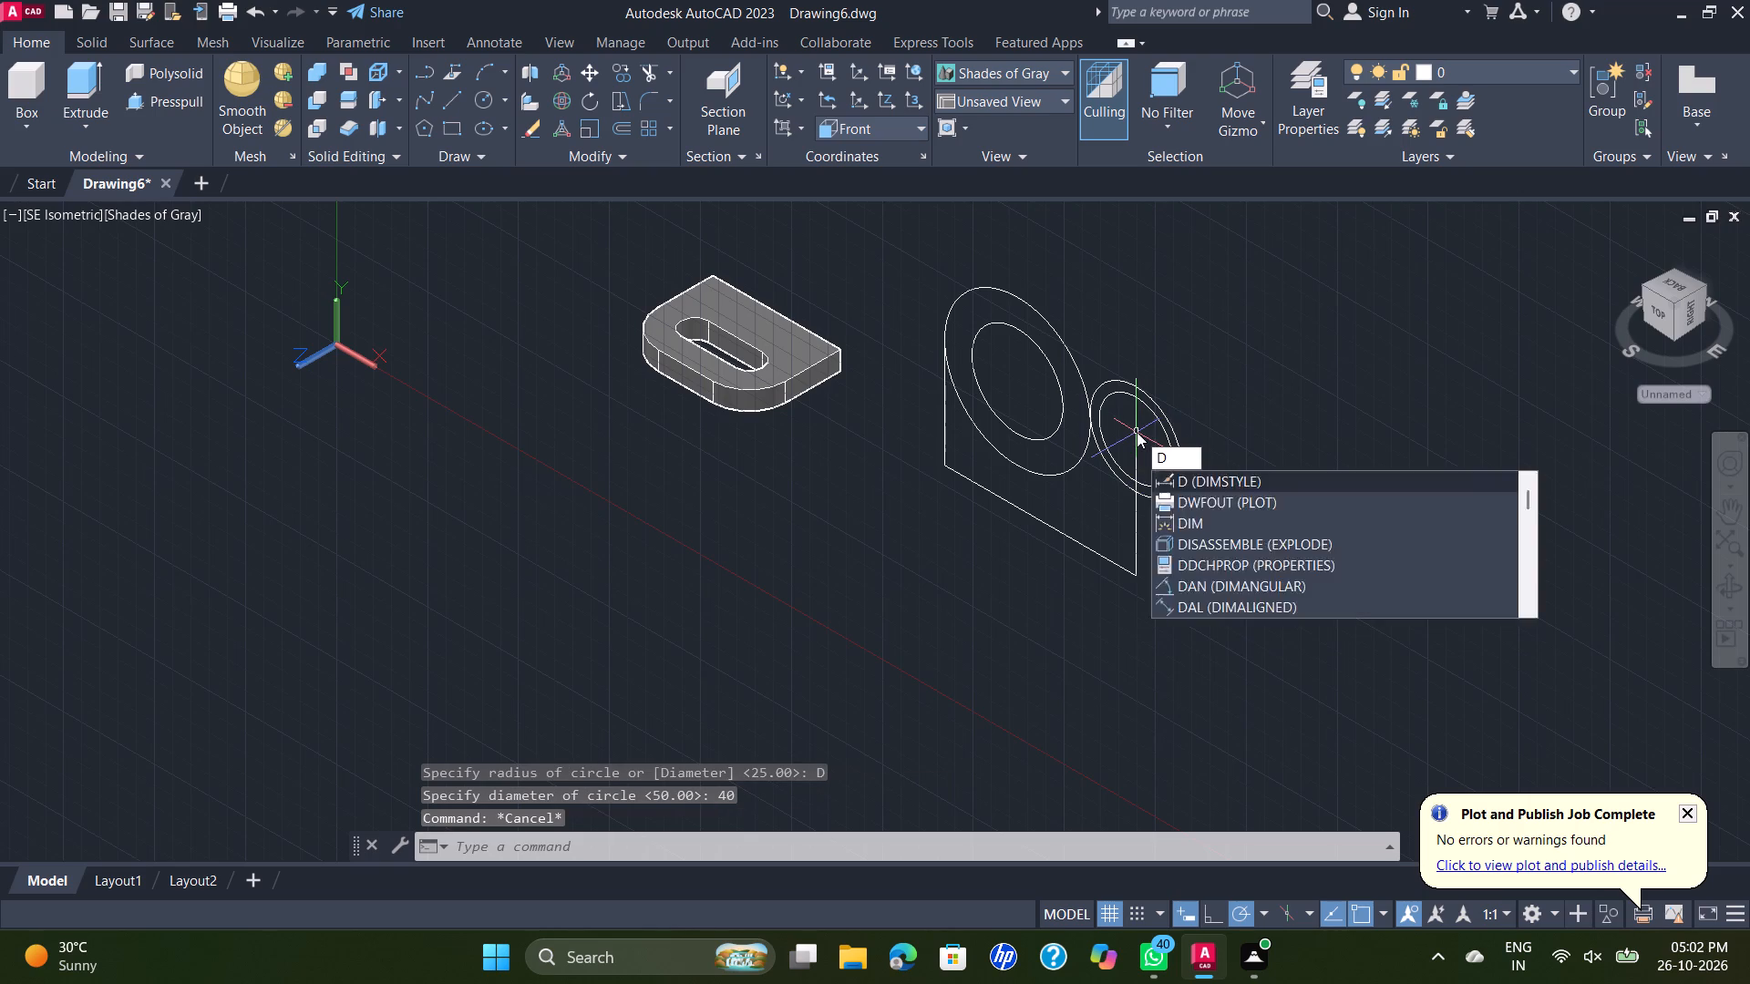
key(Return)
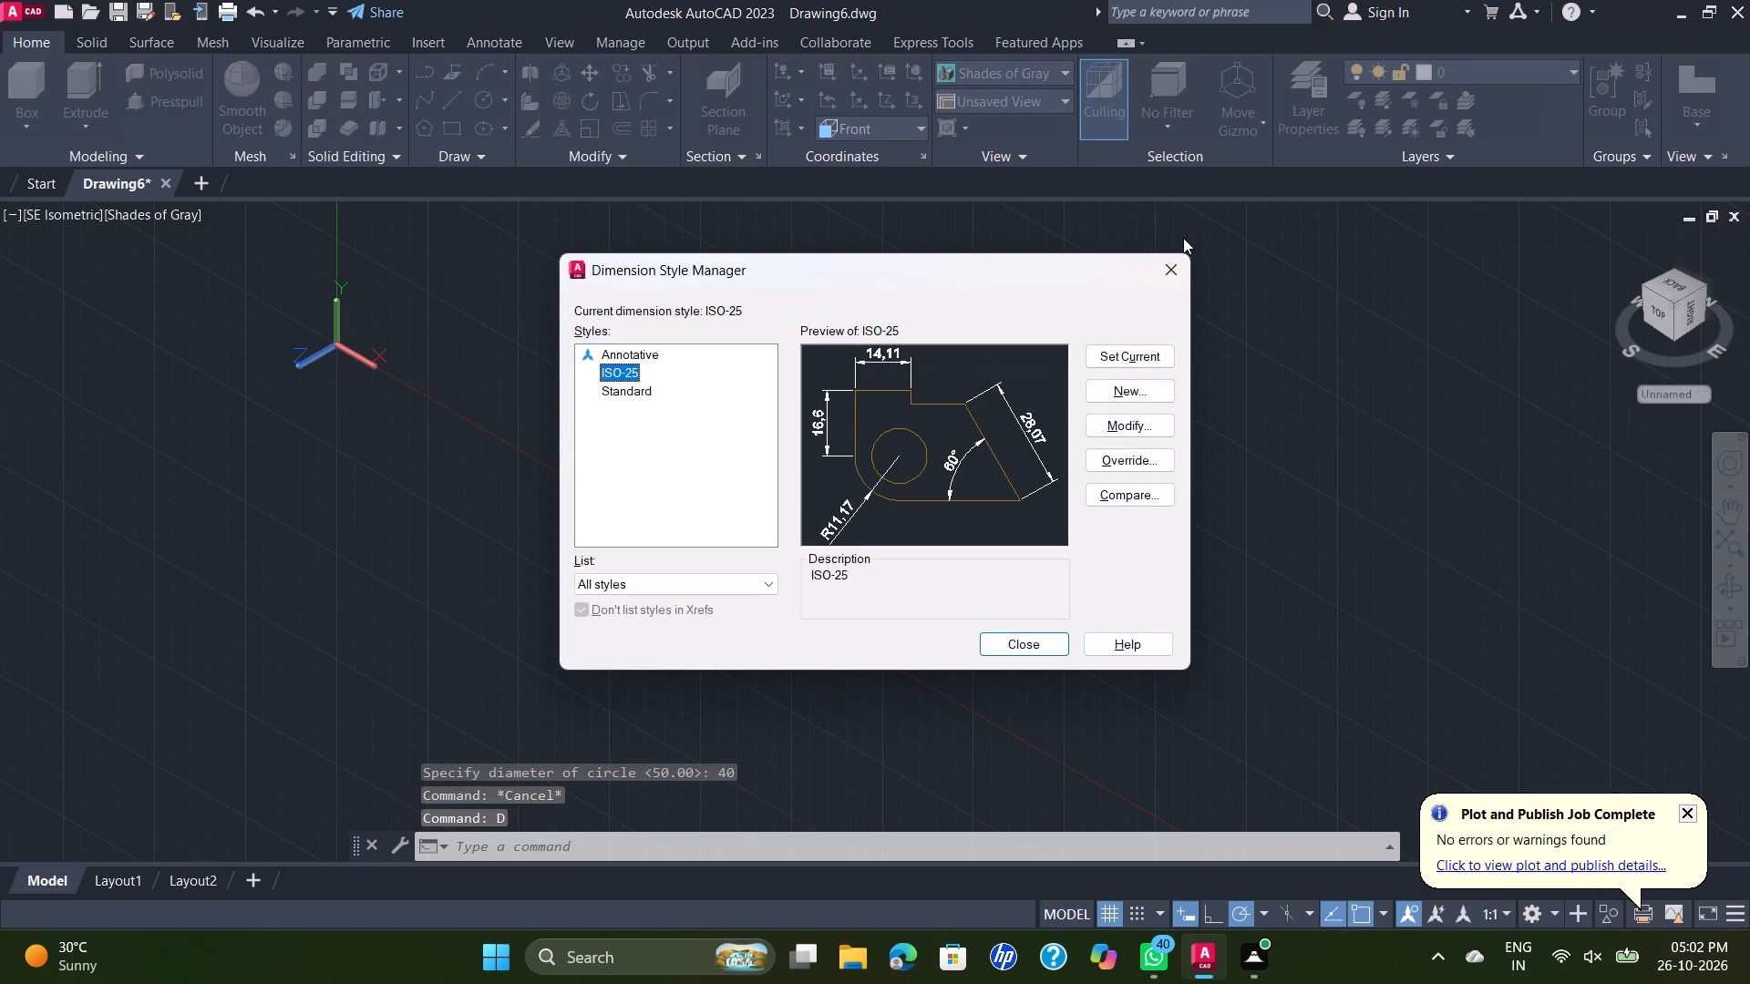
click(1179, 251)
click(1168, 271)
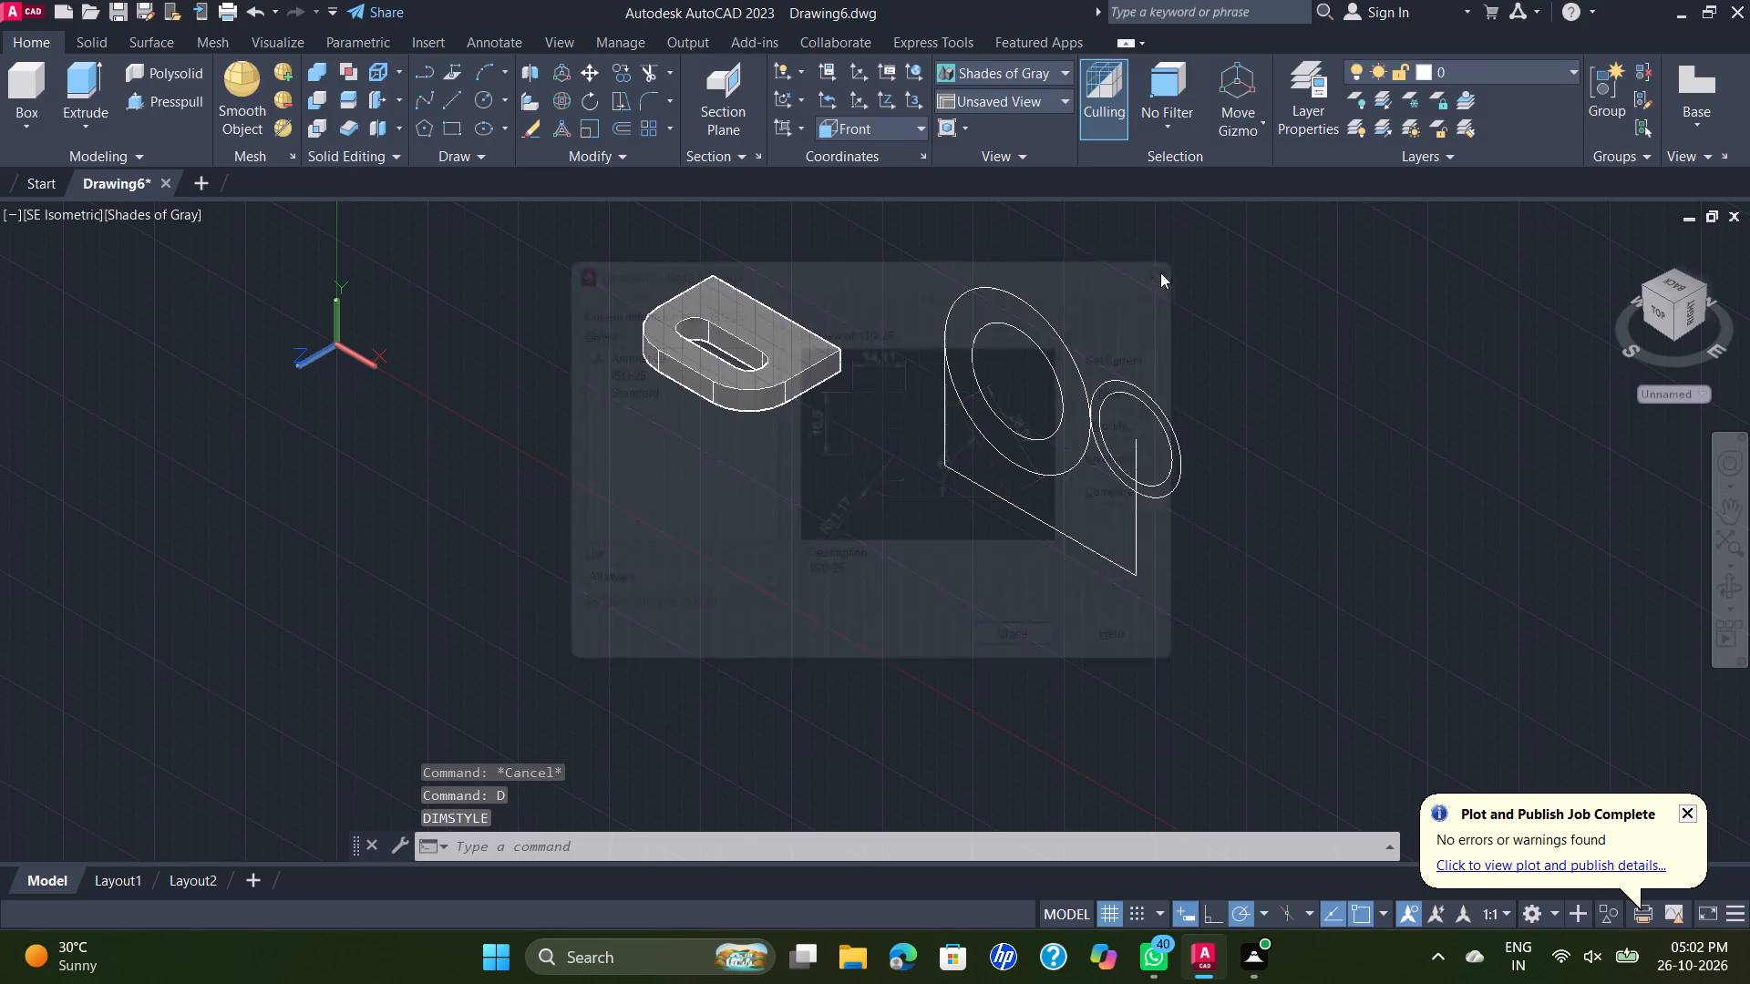
Draw a circle of diameter 30 at the same centre as the diameter 50 and 40 circles.
click(488, 102)
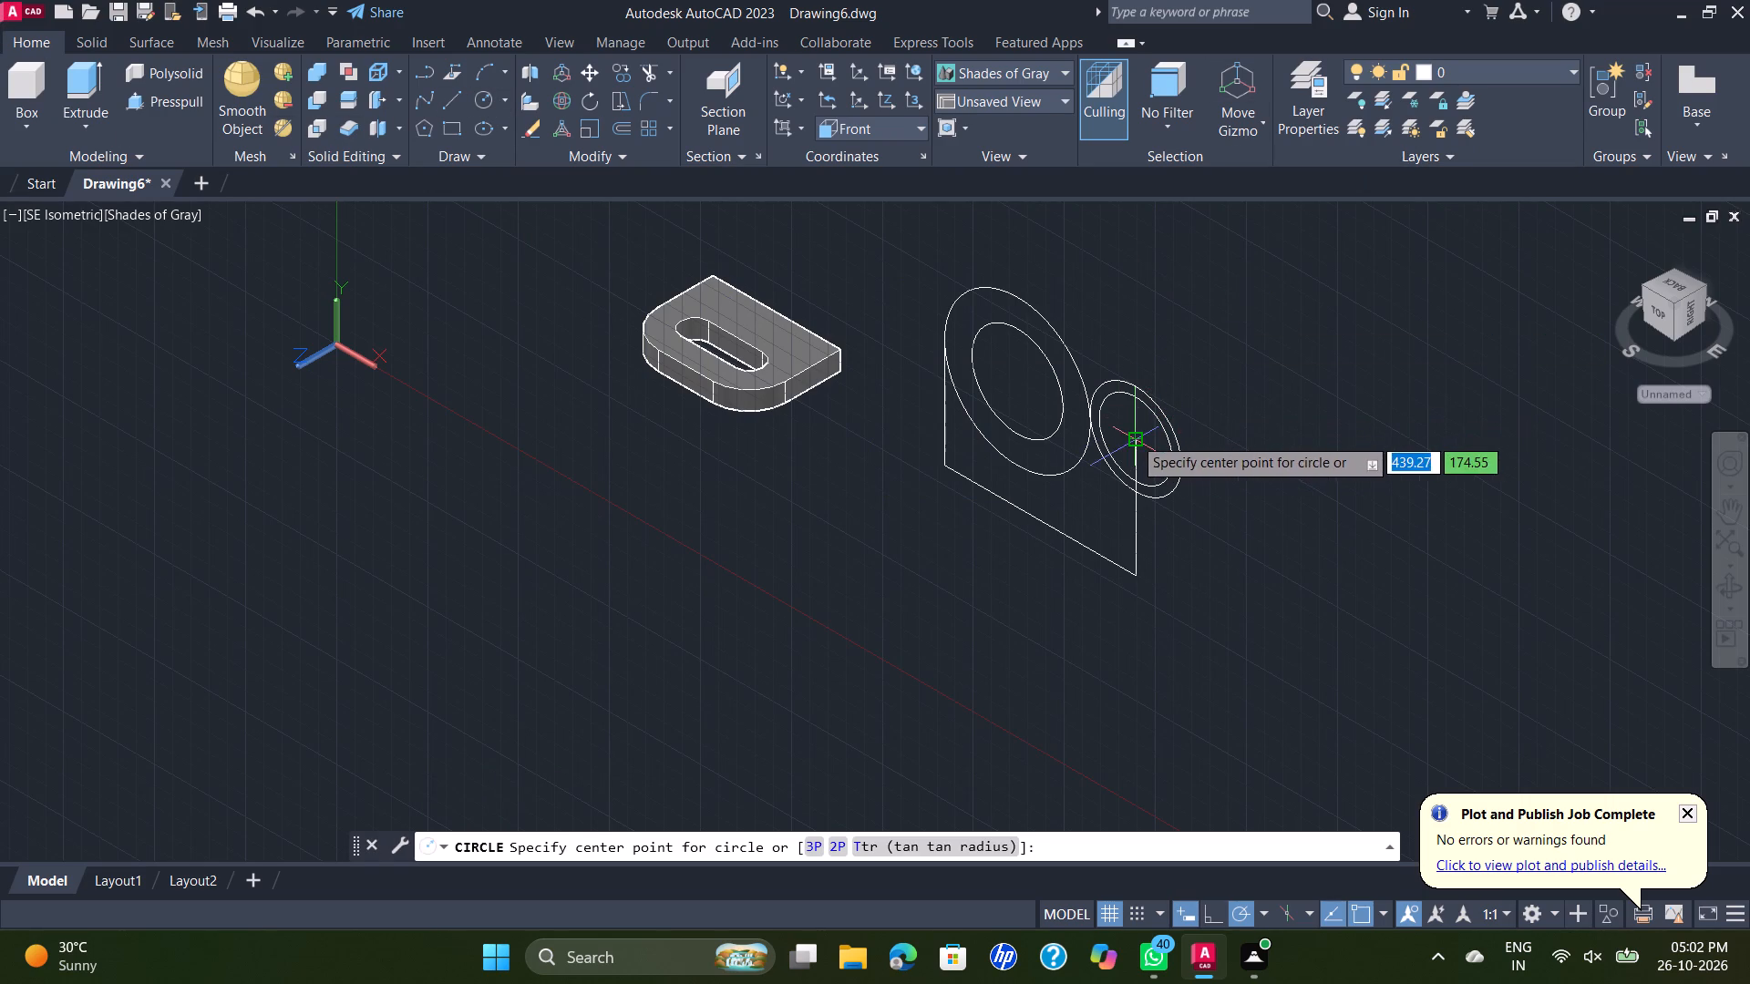
click(1133, 436)
key(d)
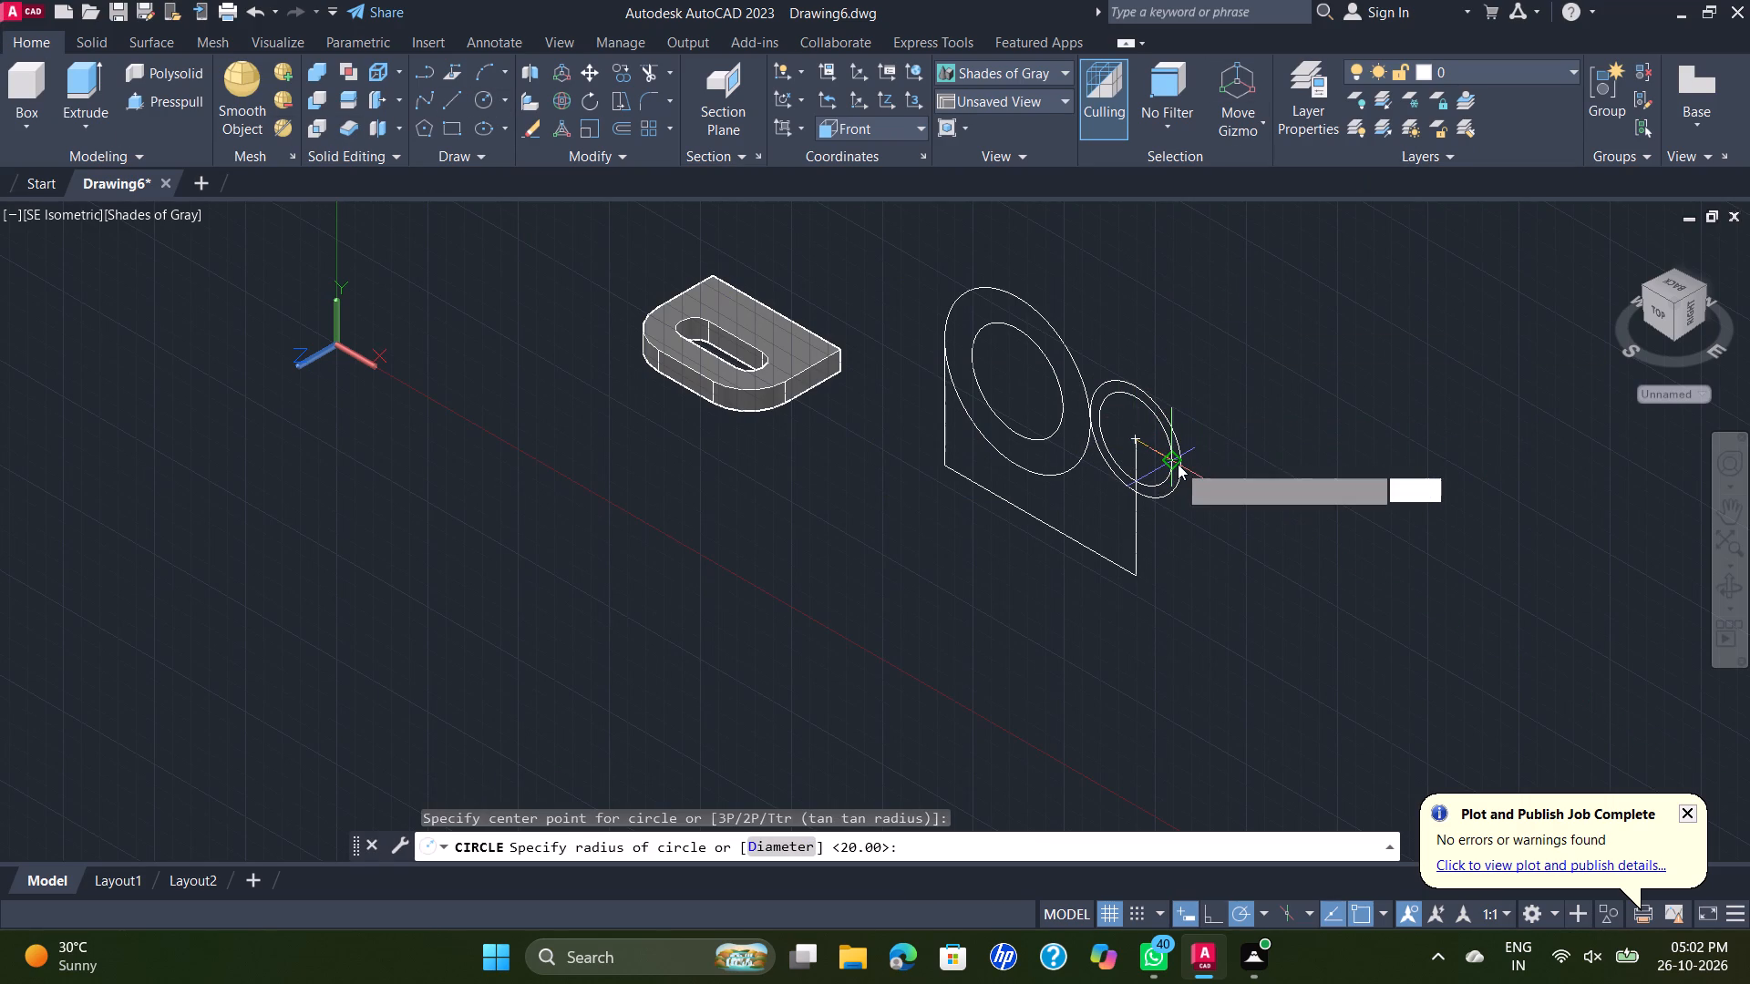
key(Return)
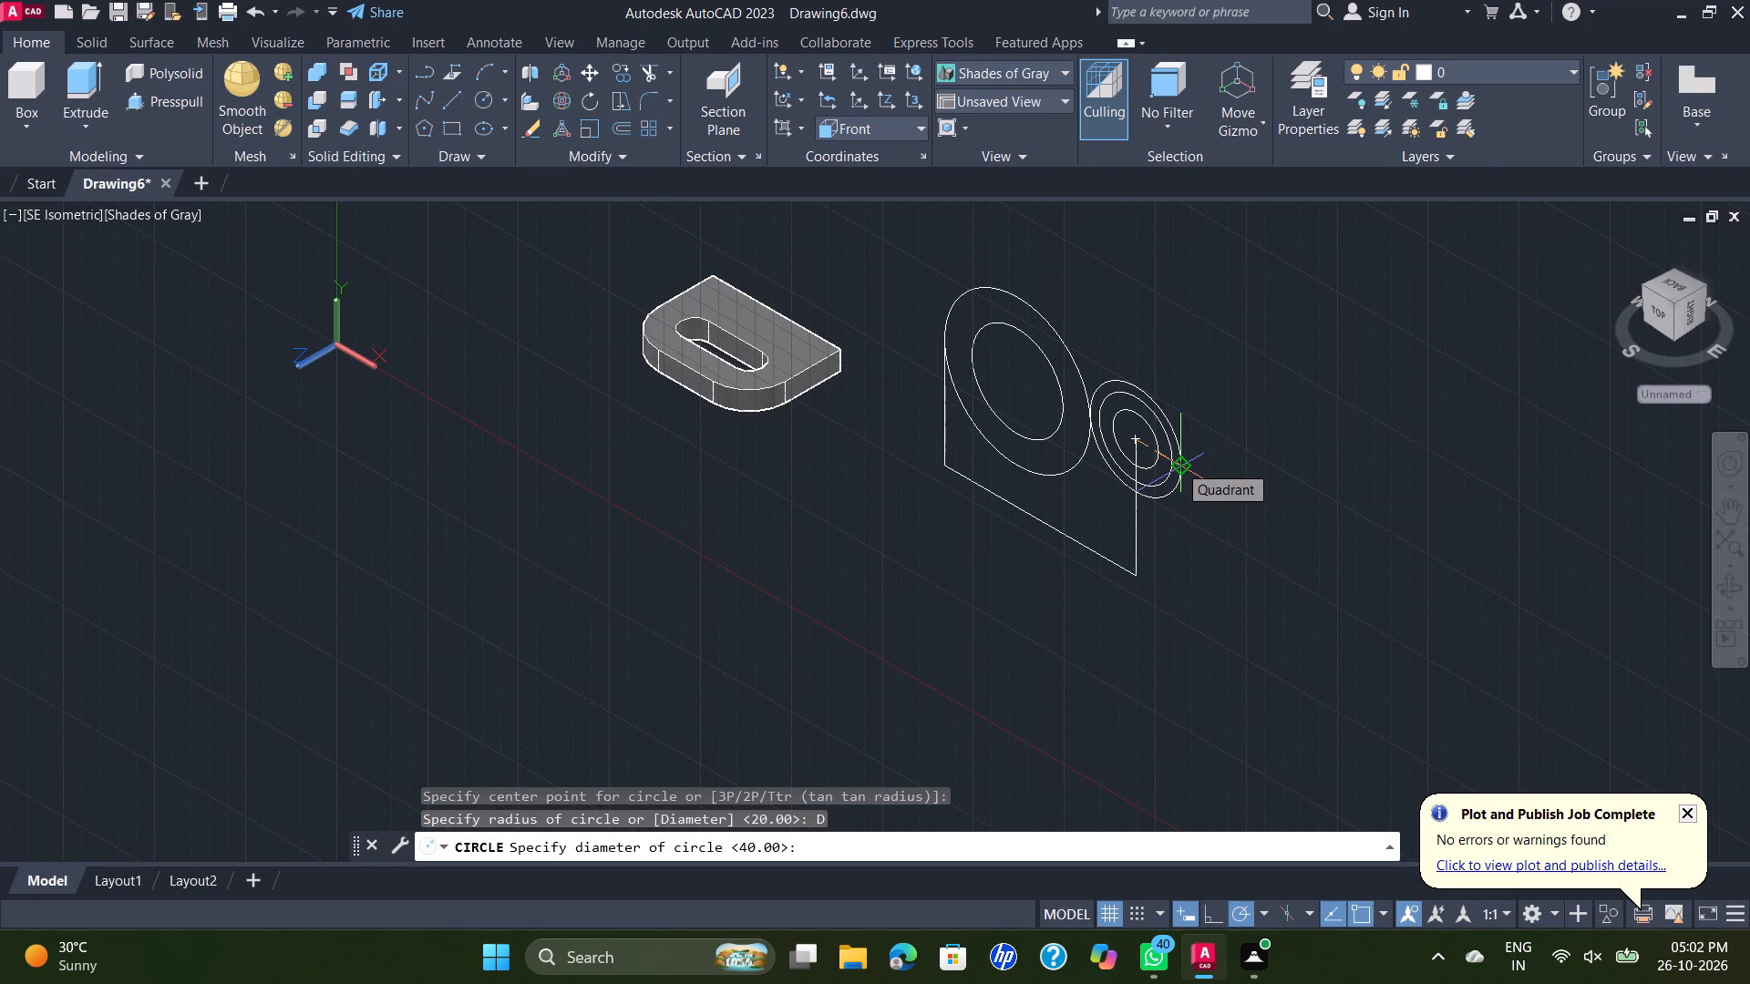
text(30)
key(Return)
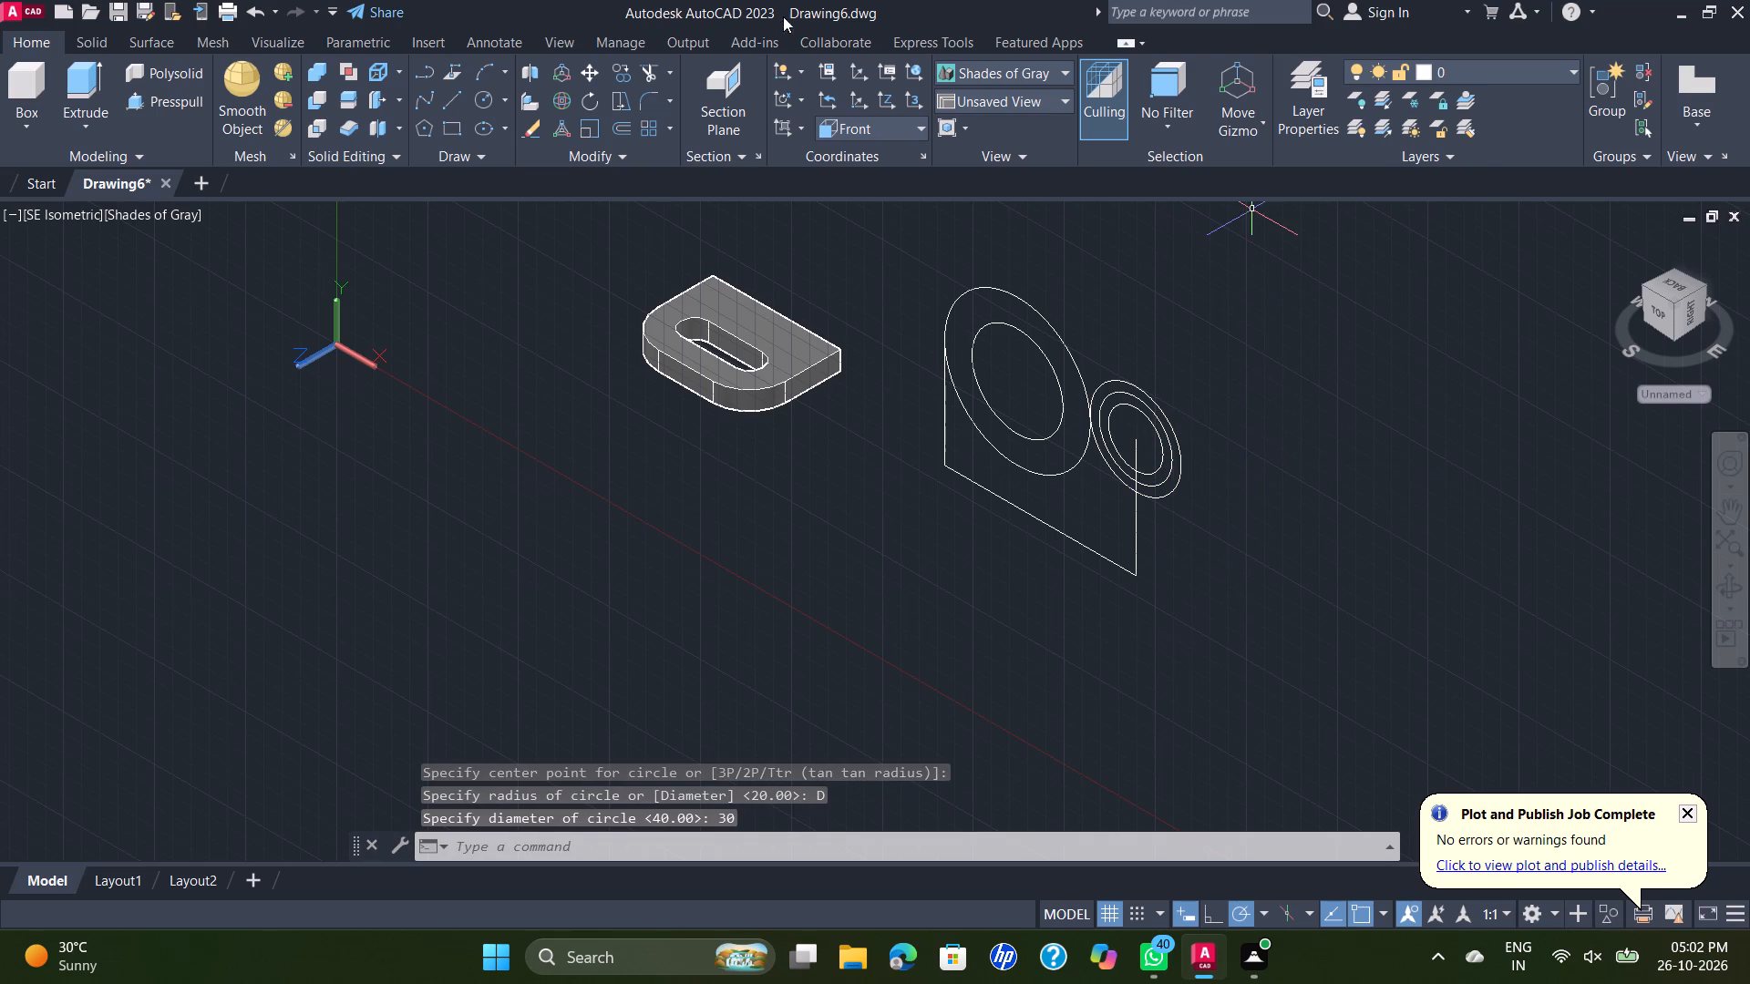
Draw a line from the upper quadrant of the radius 40 circle to the upper quadrant of the diameter 50 circle.
click(442, 100)
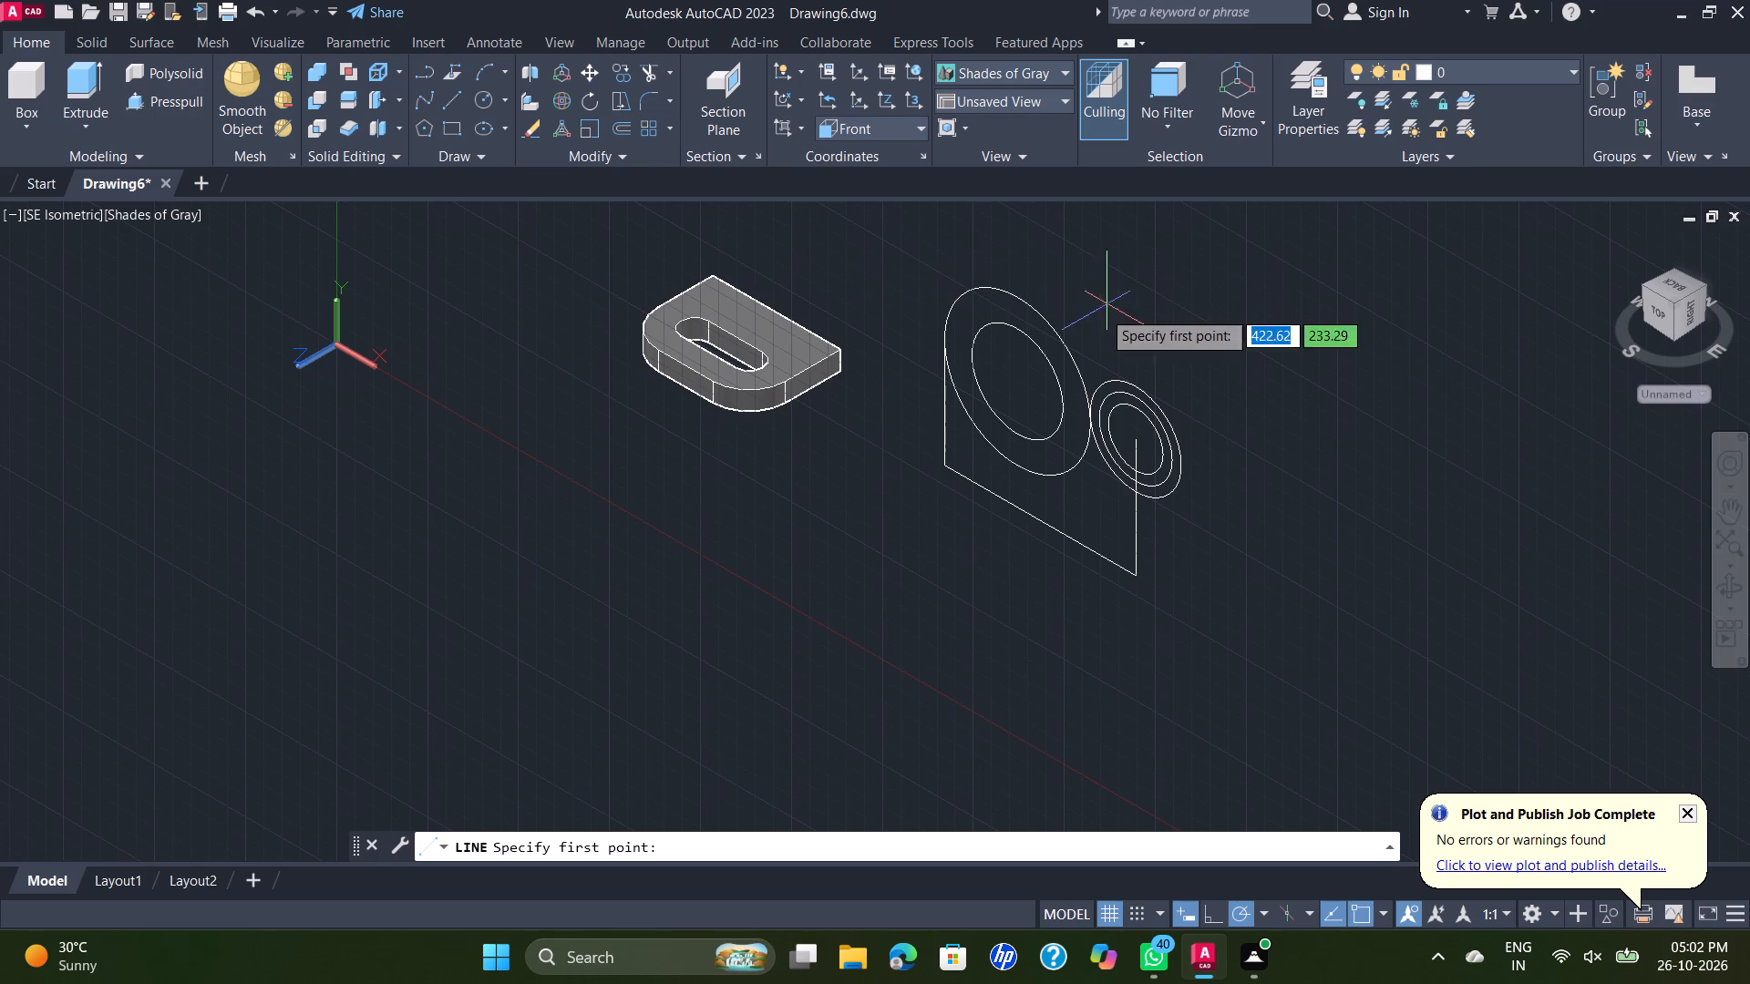
click(1017, 294)
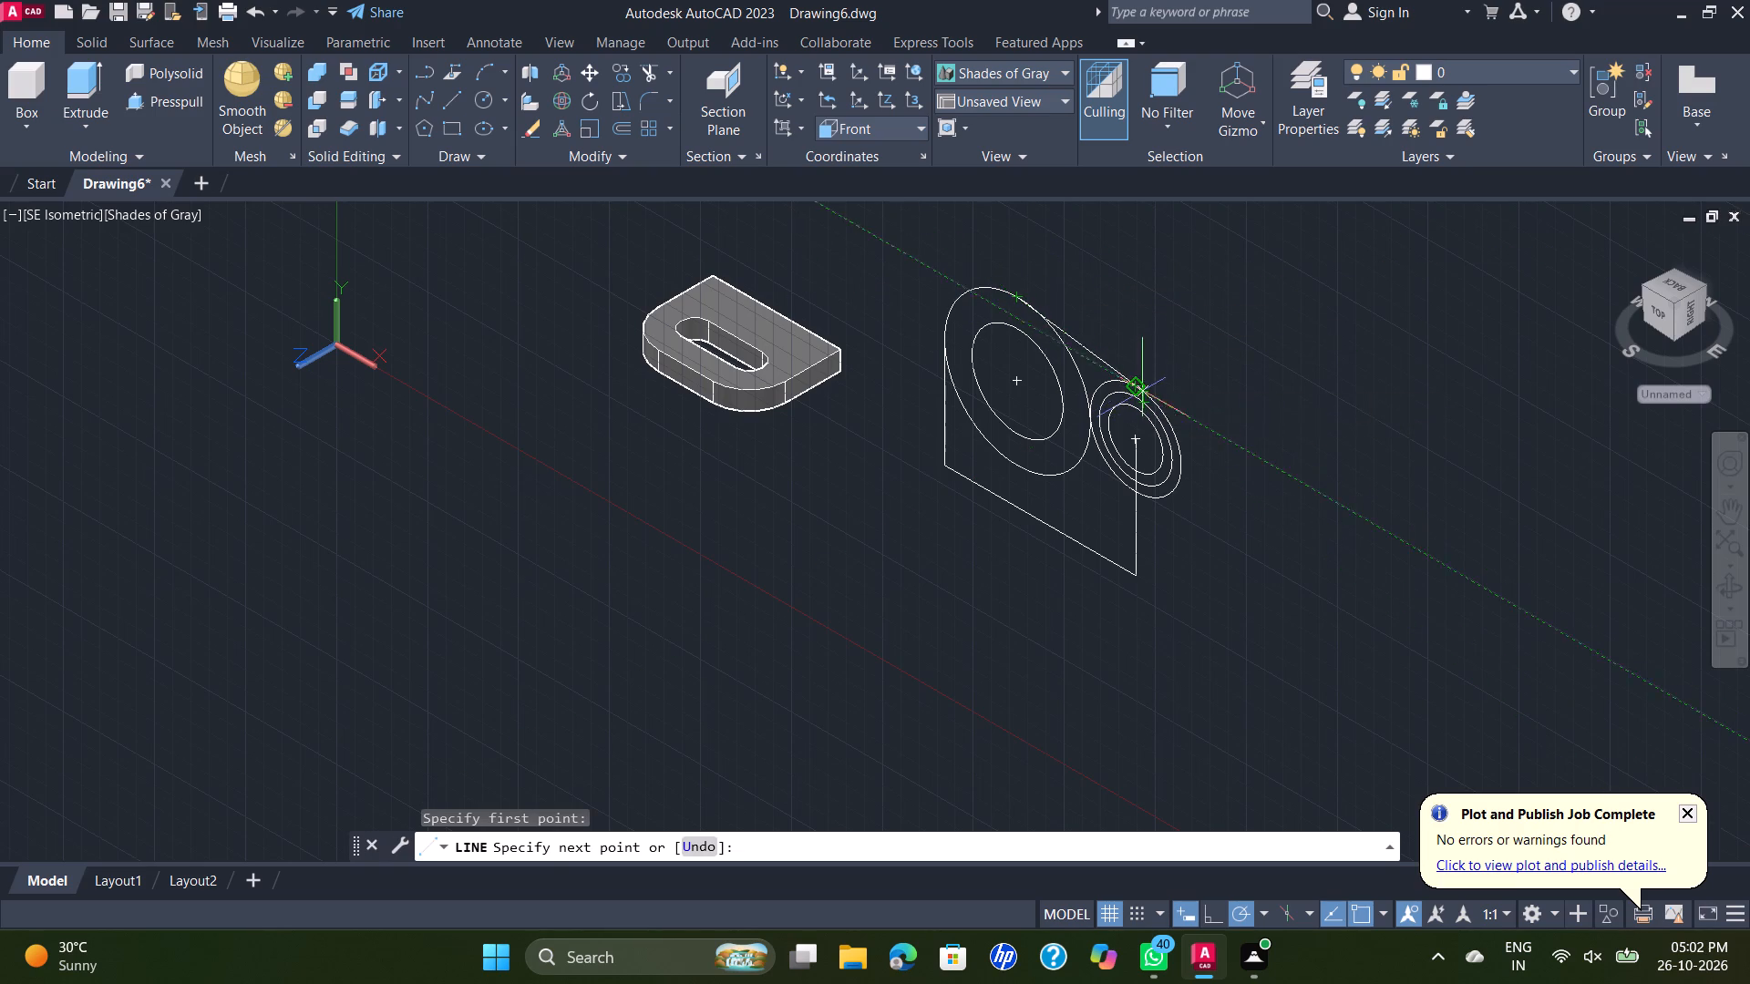
scroll(1147, 391, up, 2)
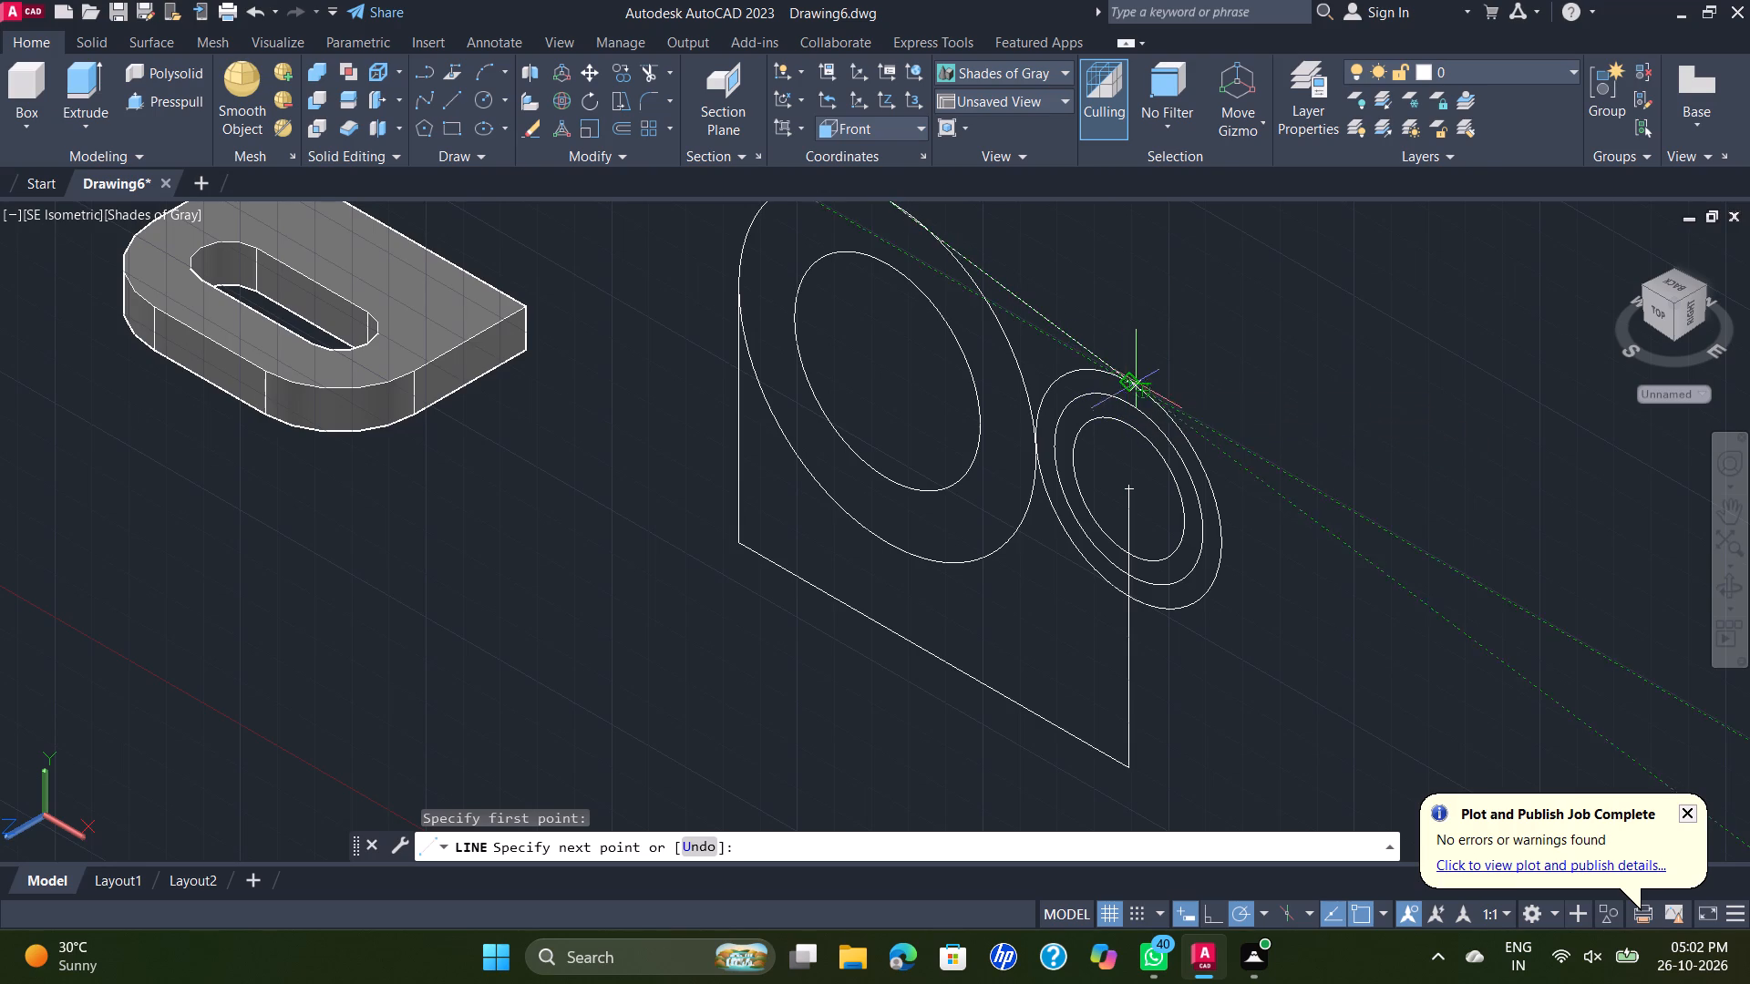
click(1134, 380)
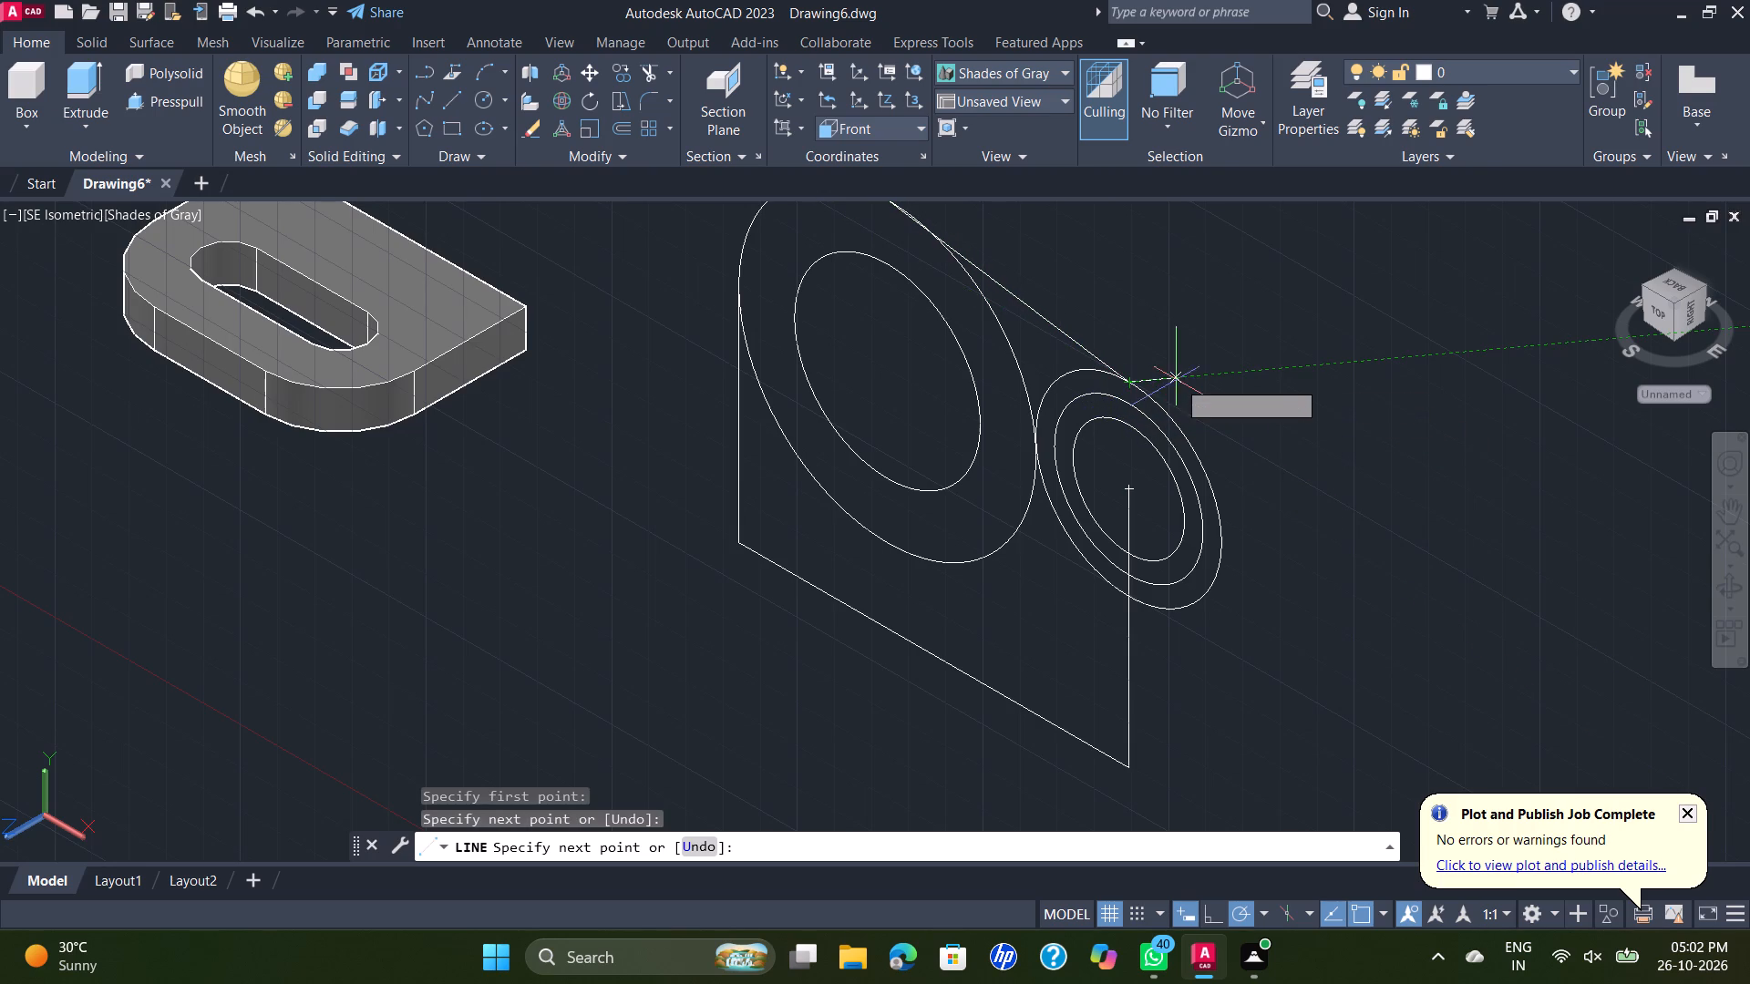
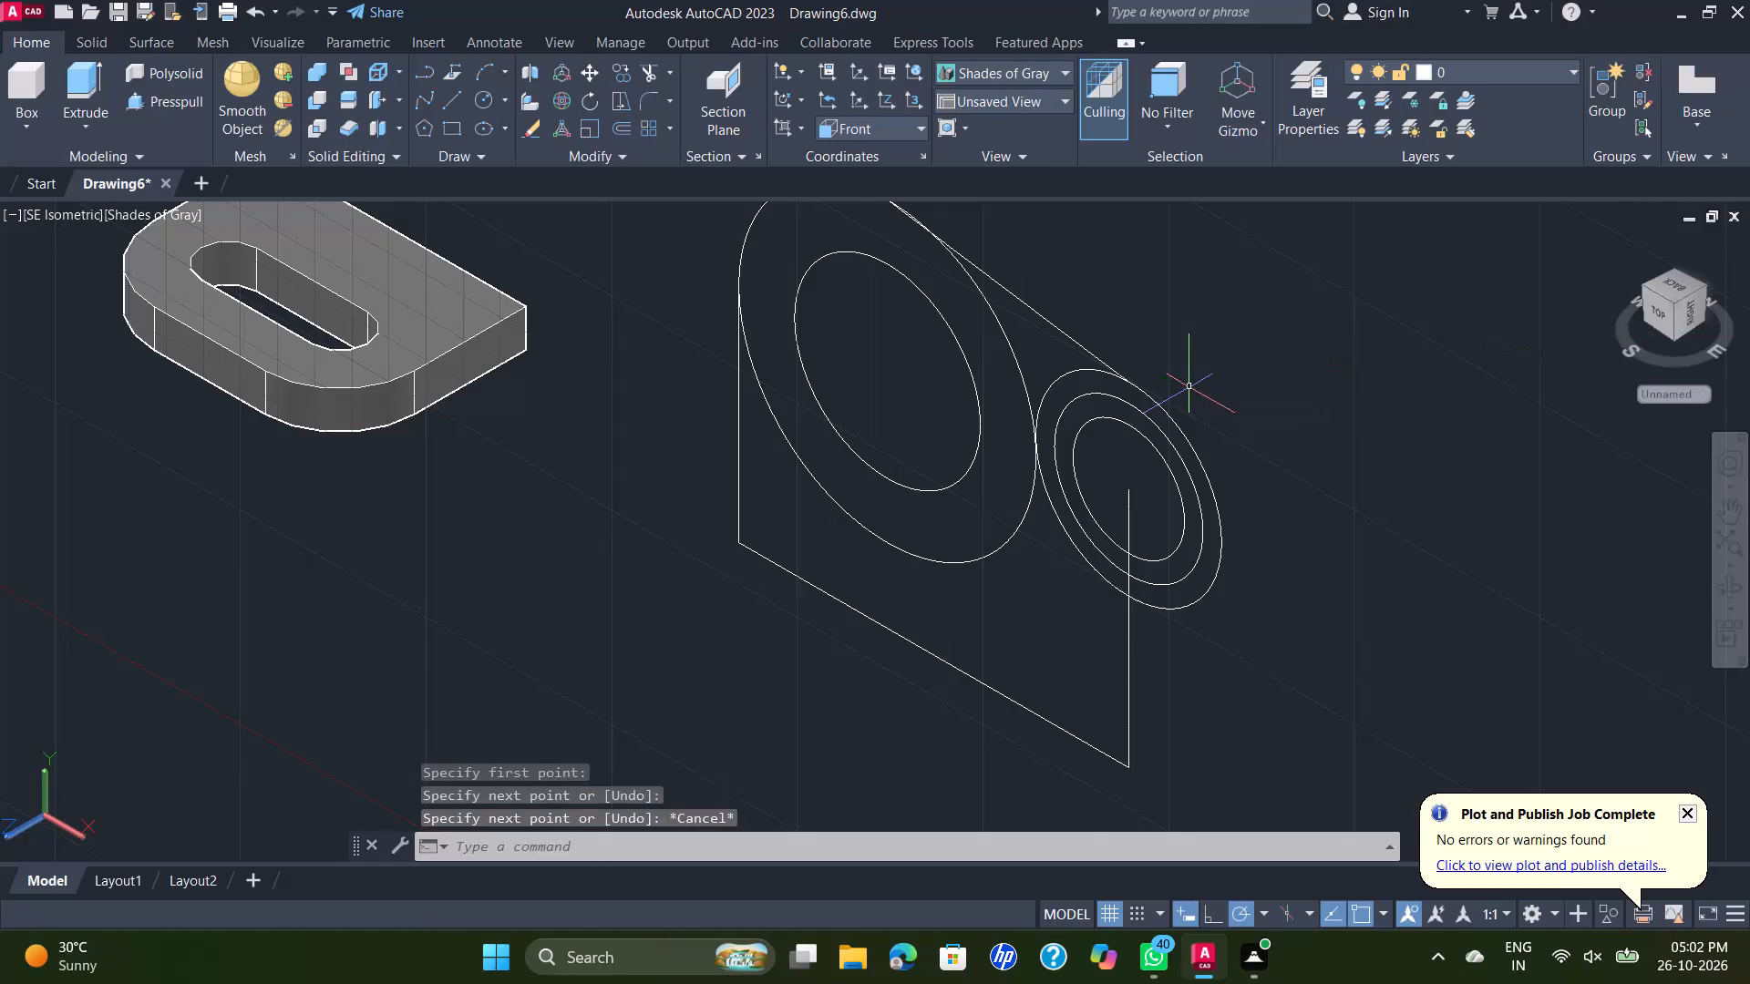
Check the height of the vertical line beside the radius 40 circle using a trial dimension from its lower end.
scroll(1111, 422, down, 1)
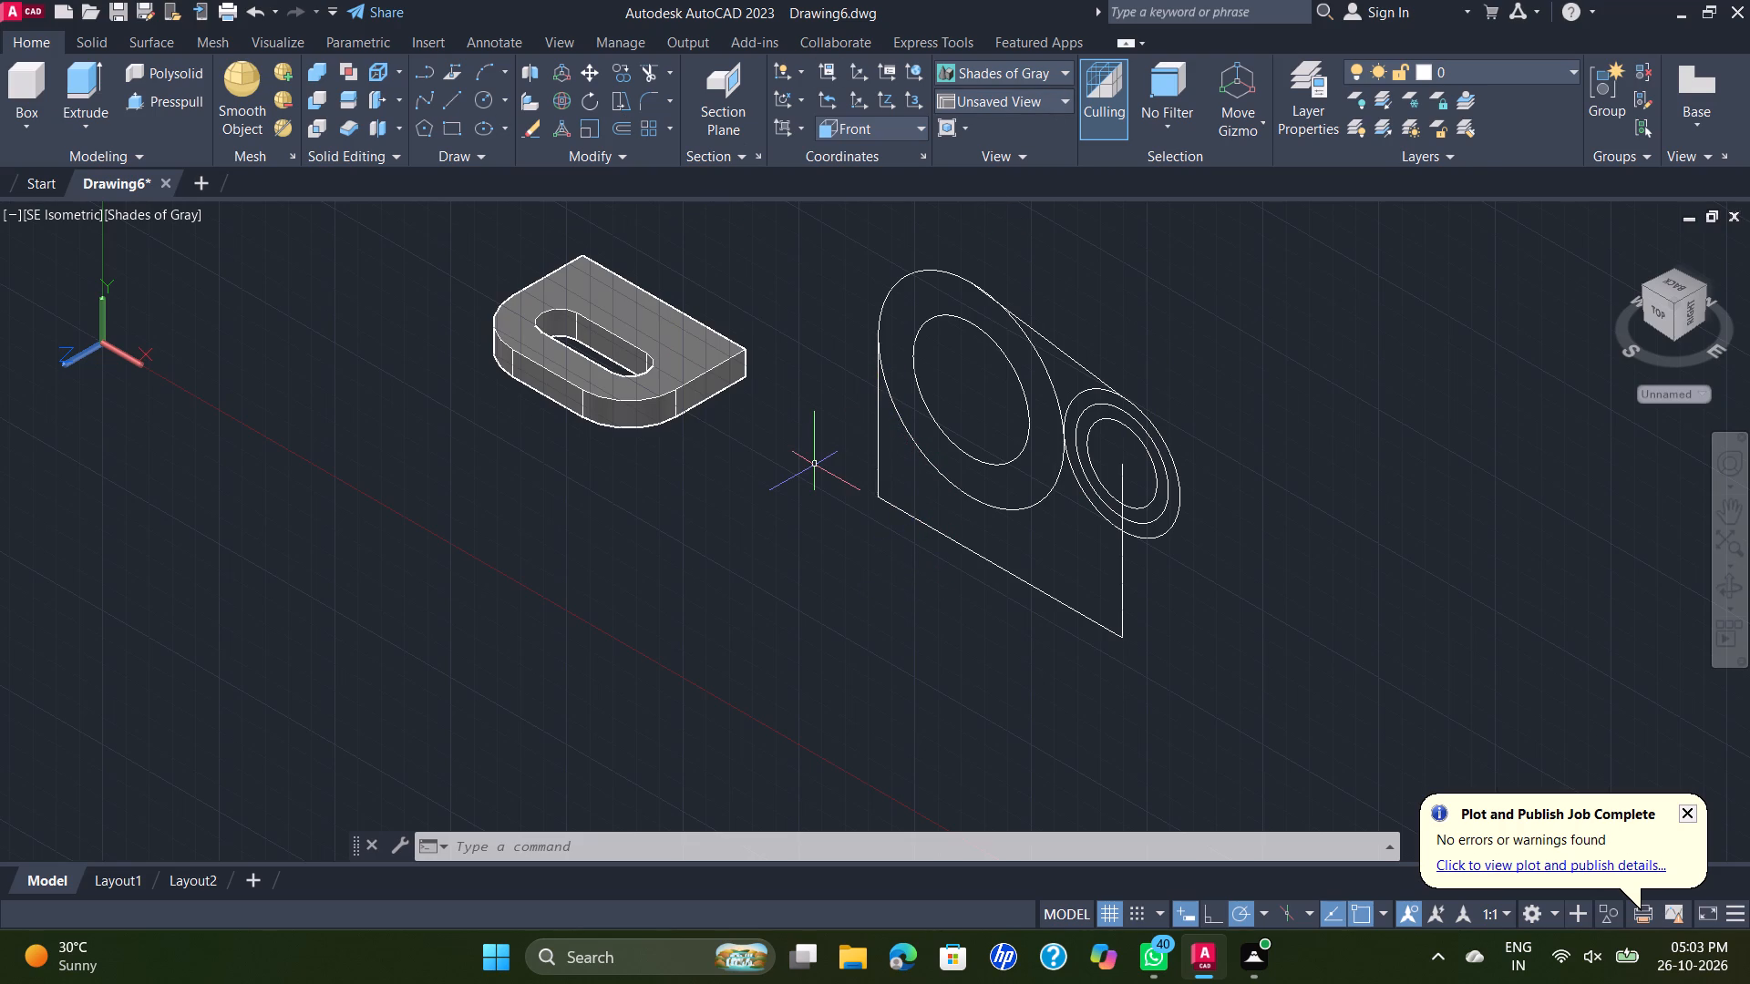
key(d)
key(i)
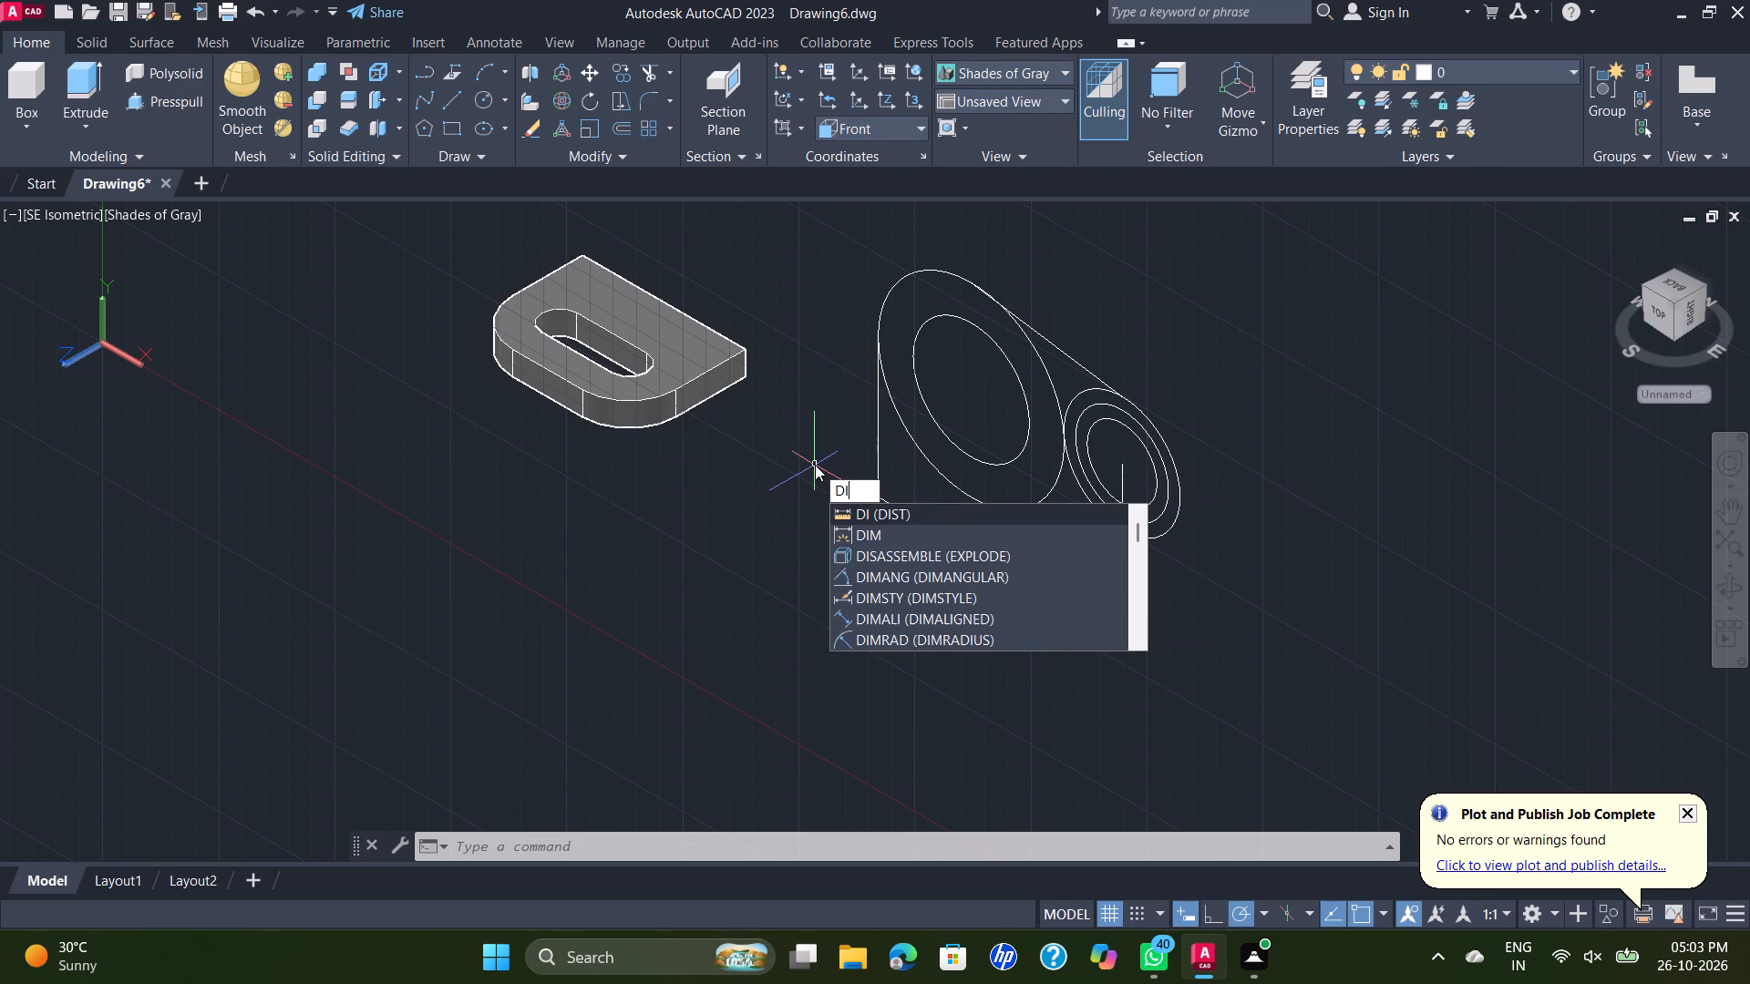
key(m)
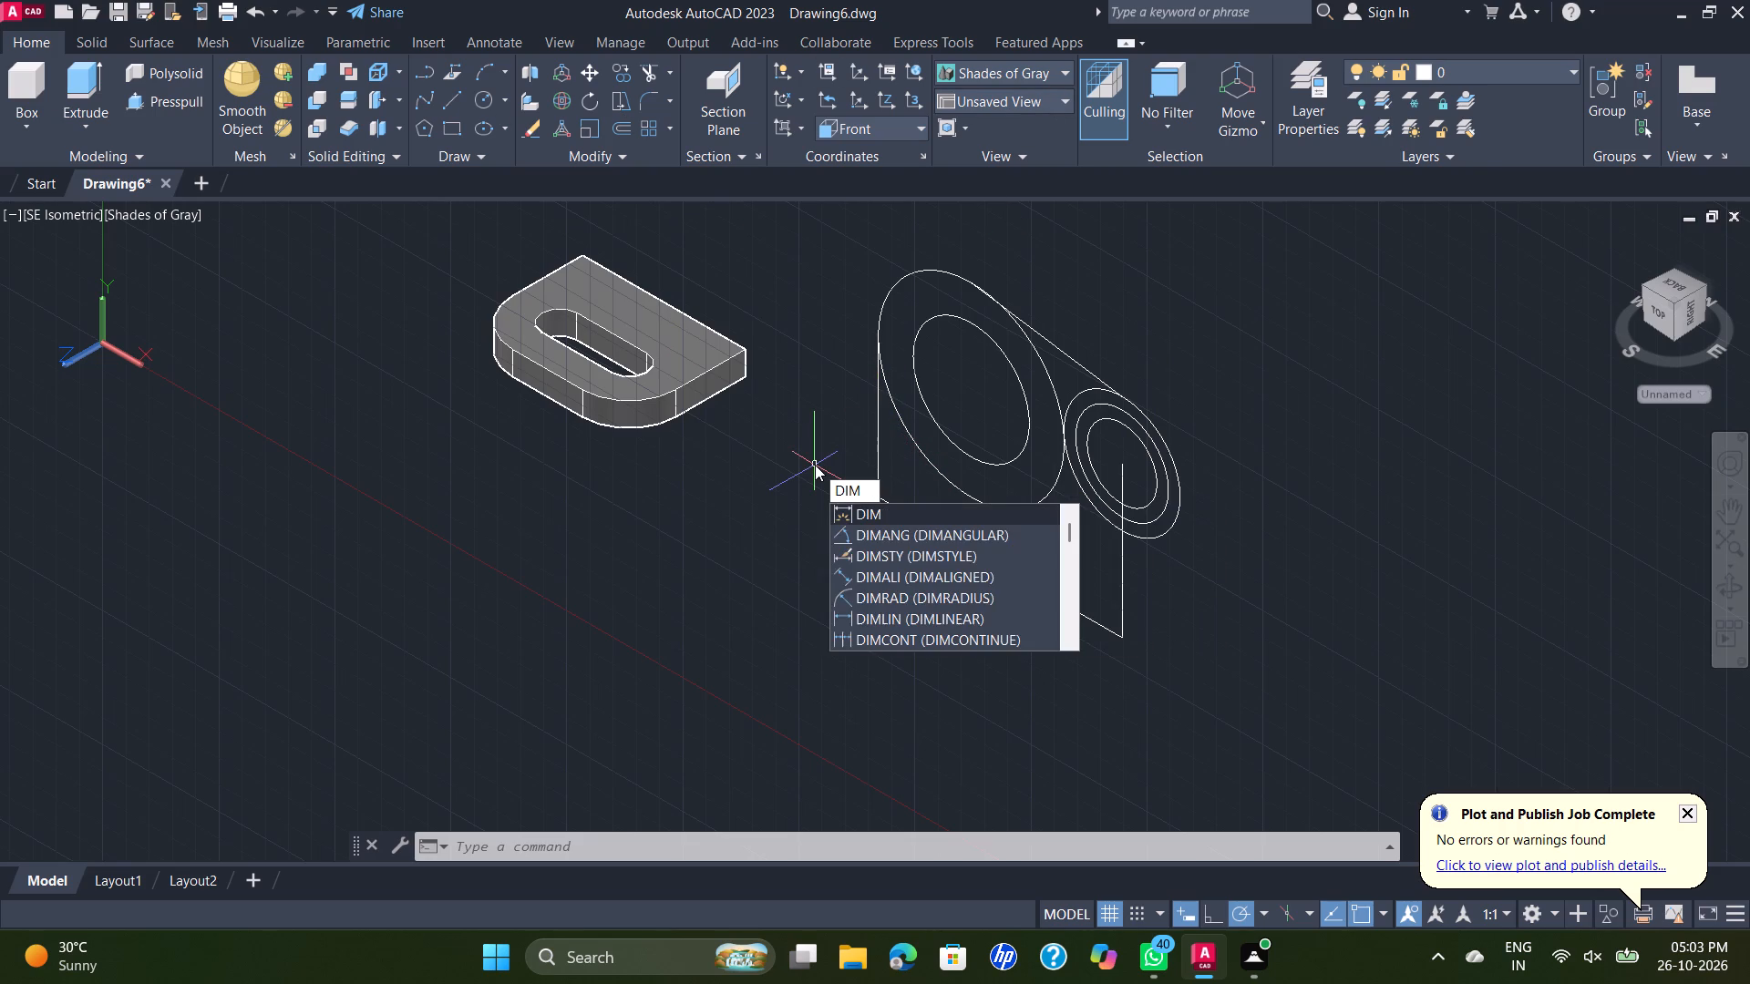
key(Return)
click(877, 454)
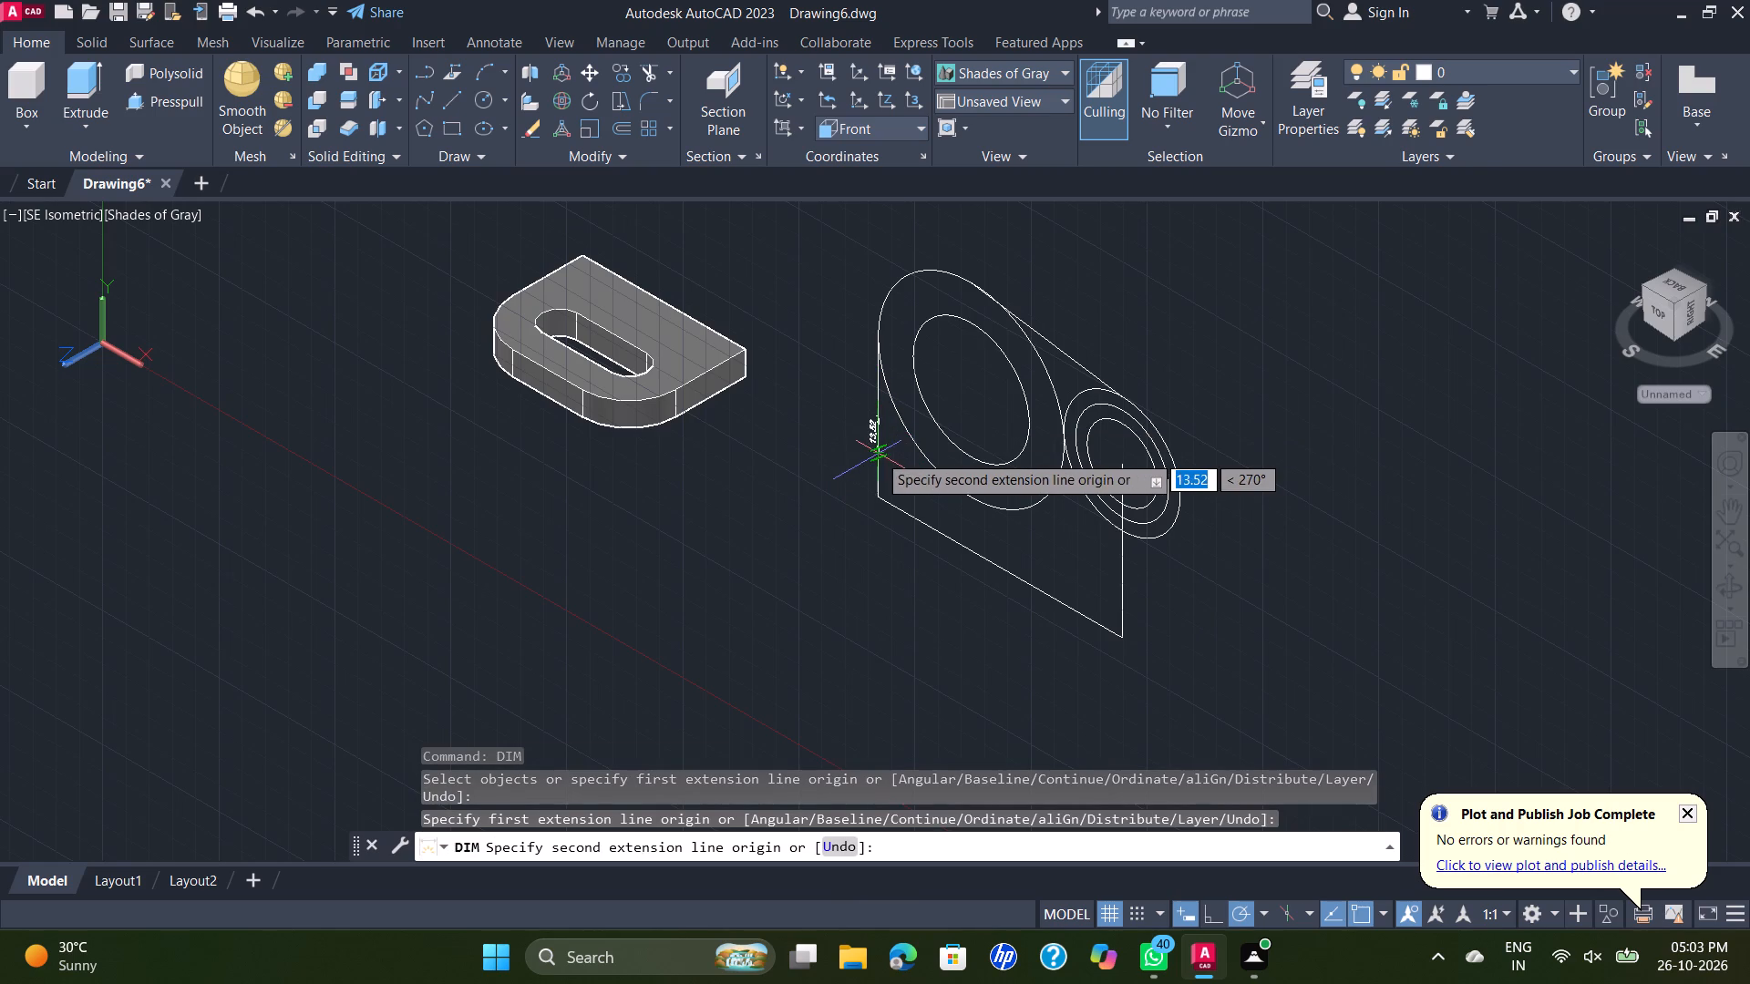
key(Escape)
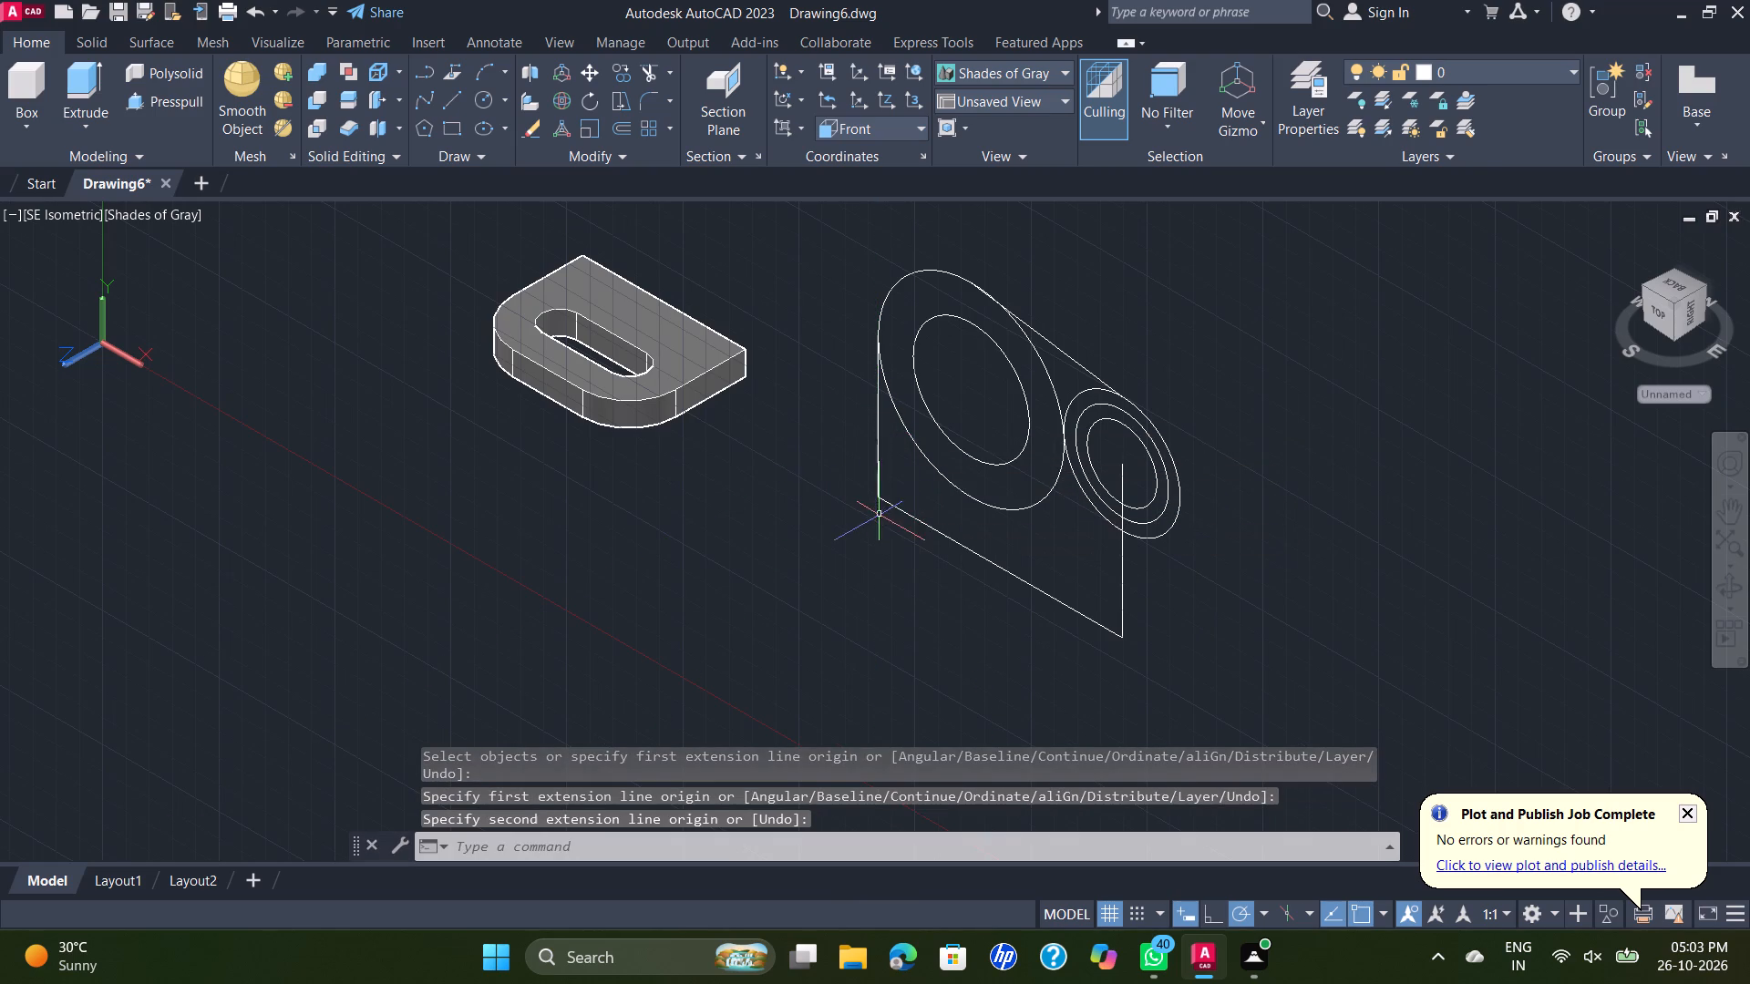
key(space)
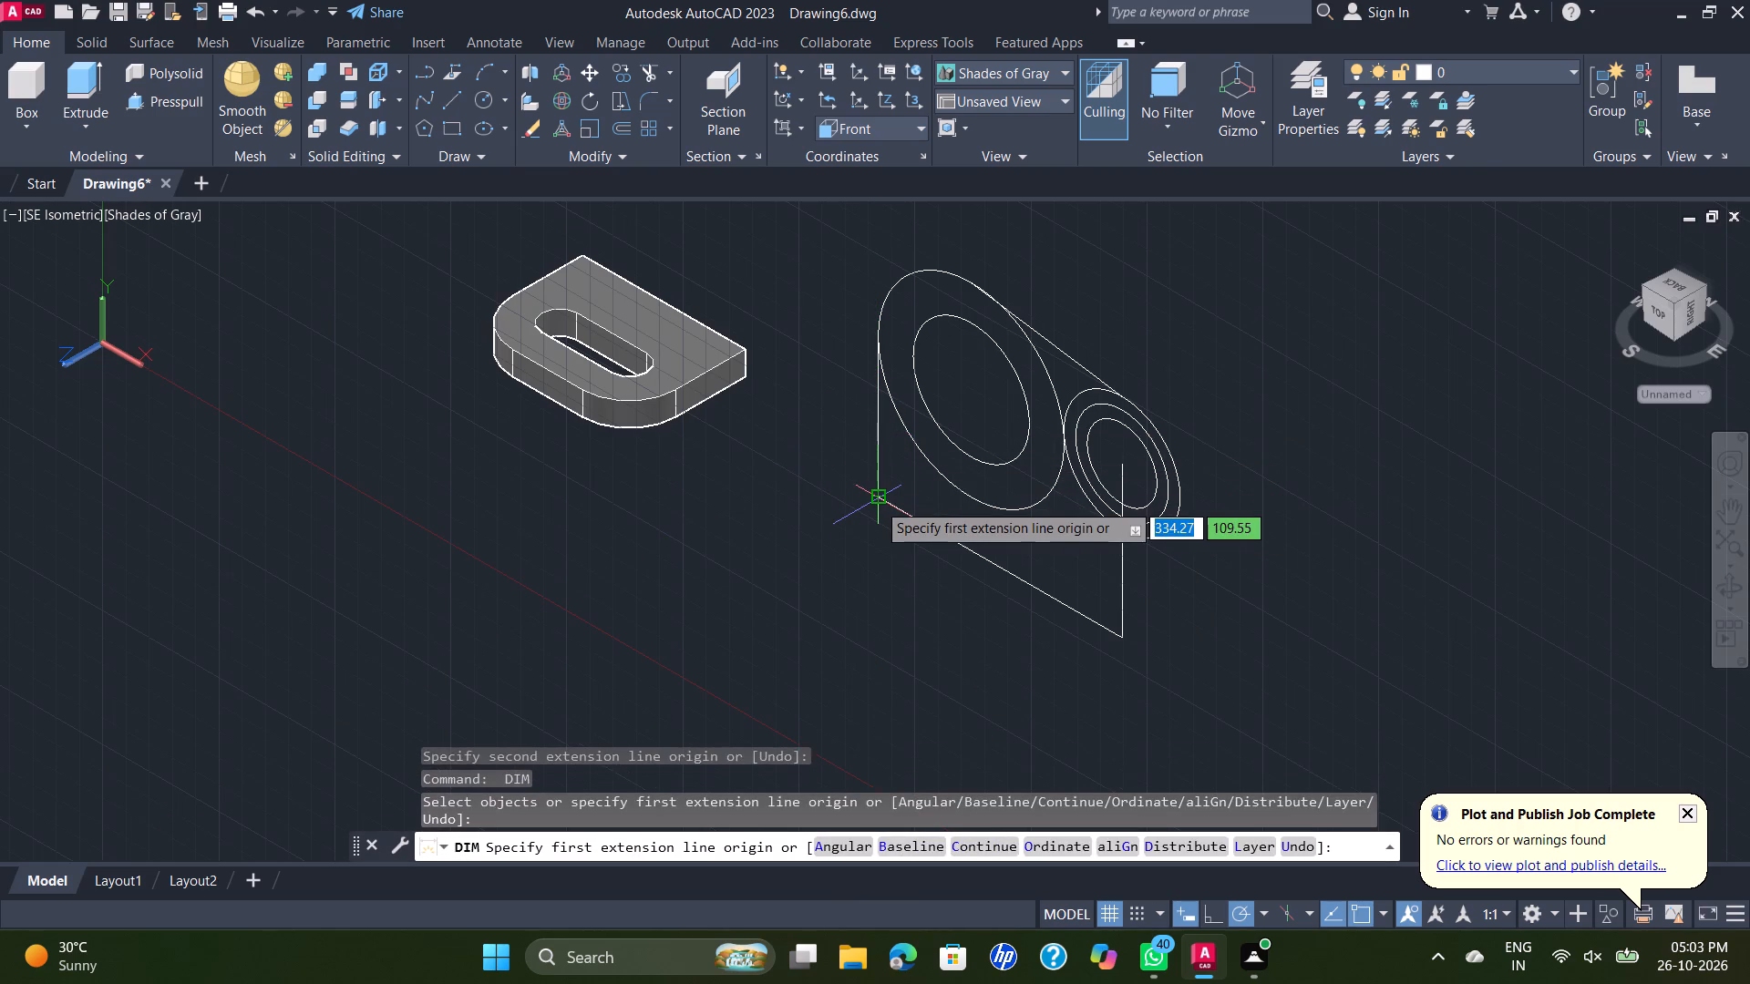
click(877, 504)
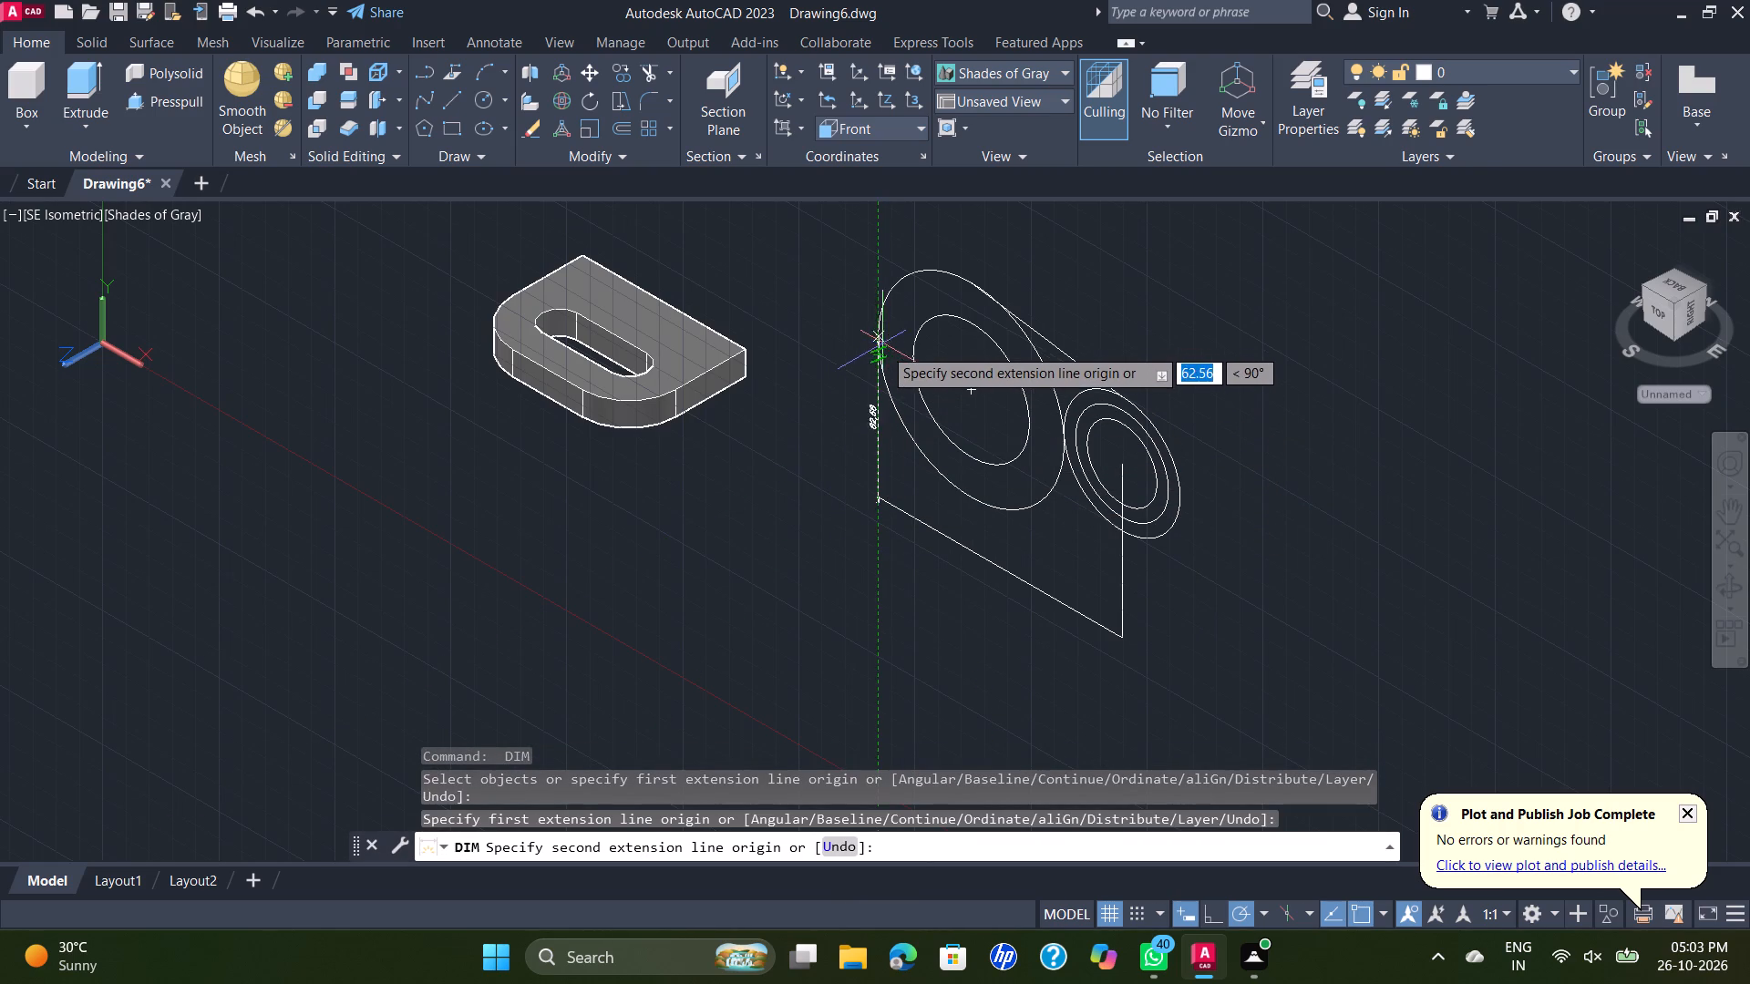
scroll(883, 342, up, 1)
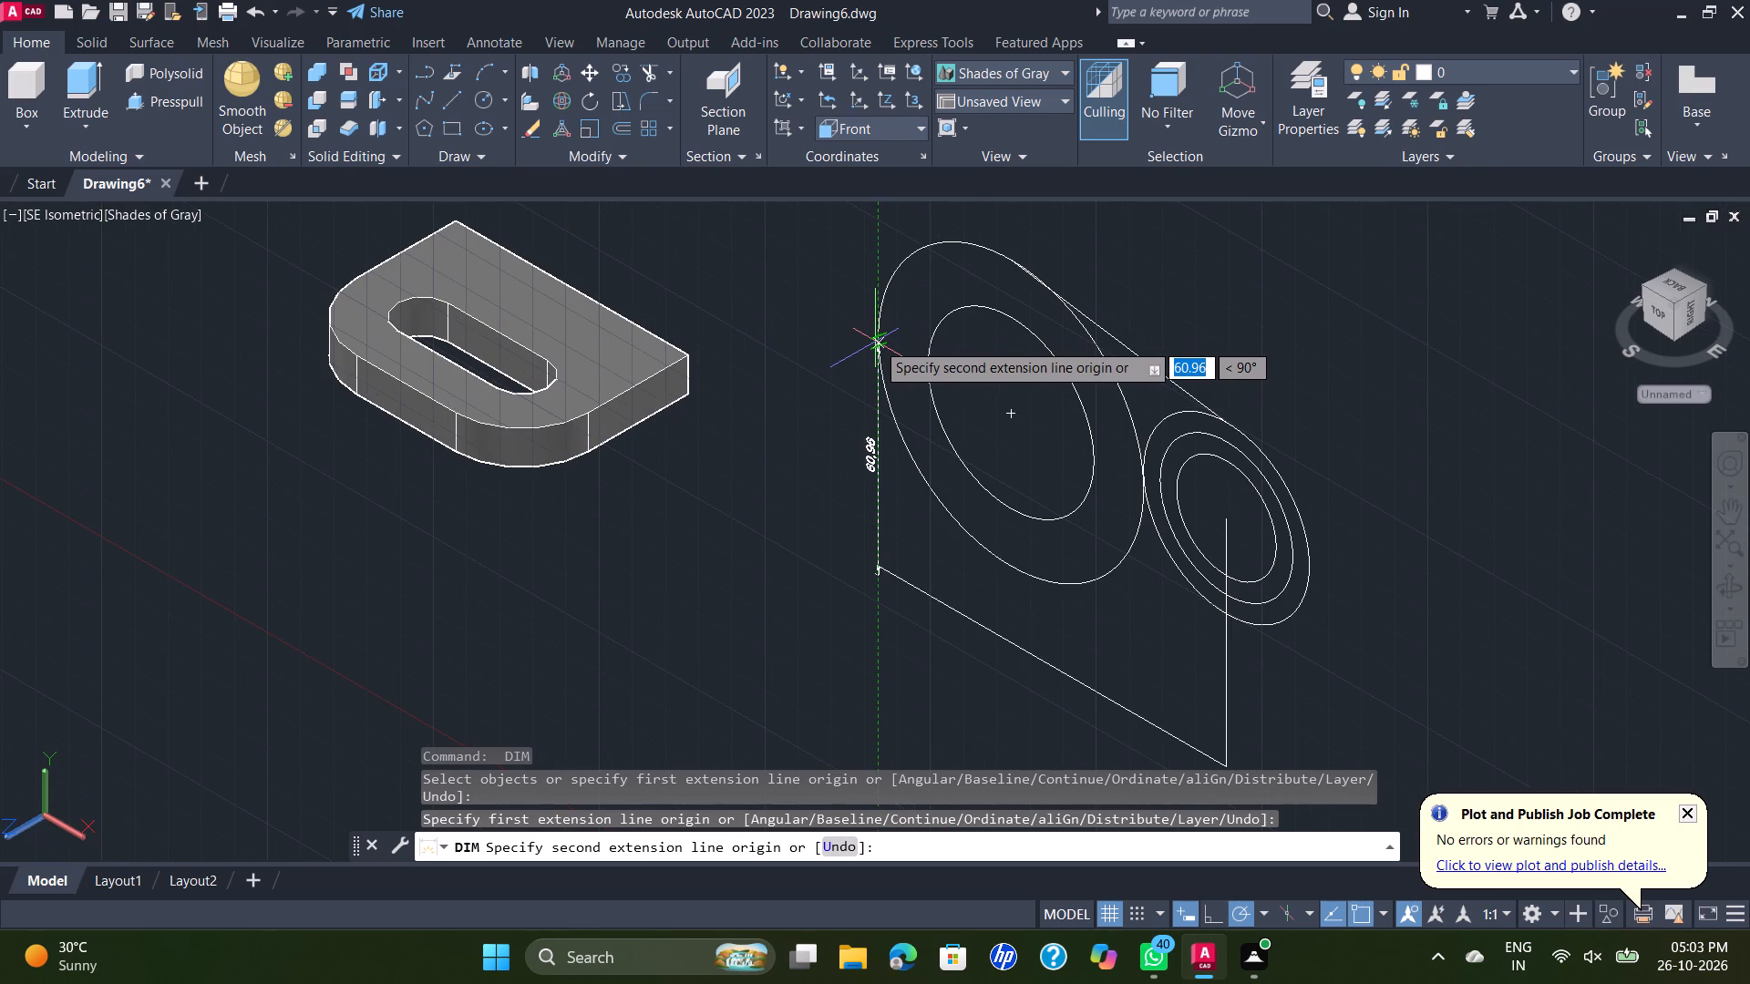
key(Escape)
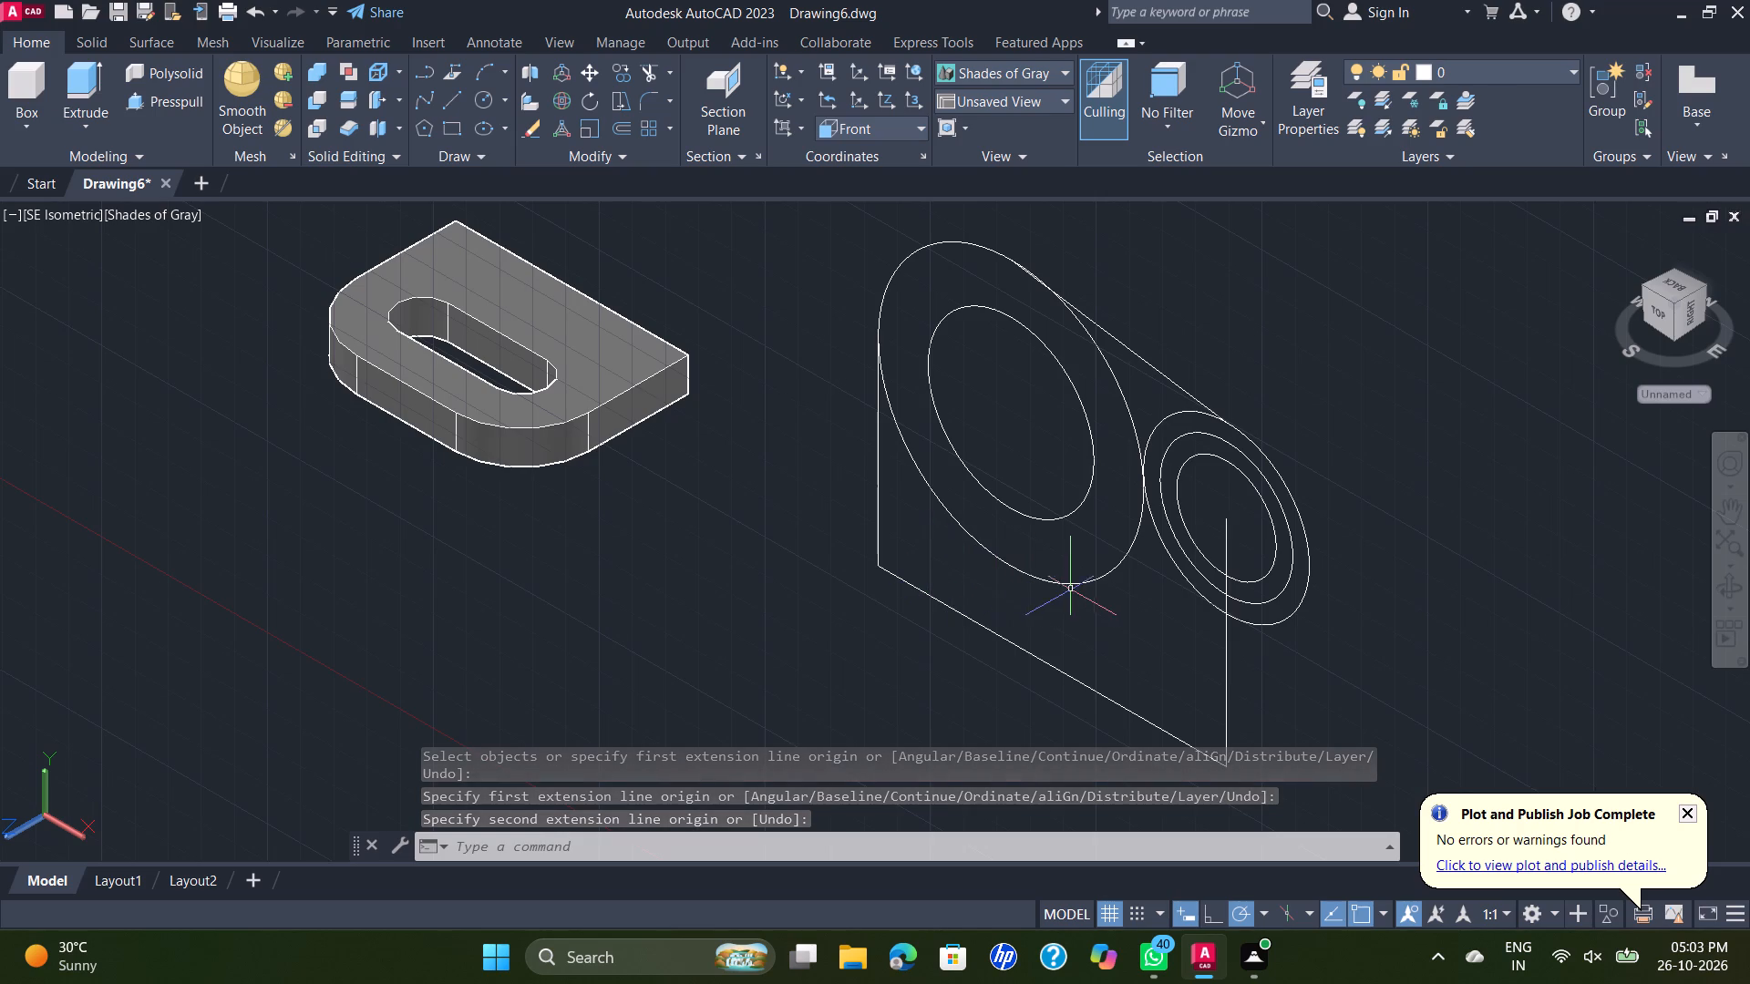
Delete the sloping line joining the tops of the radius 40 and diameter 50 circles.
click(1154, 367)
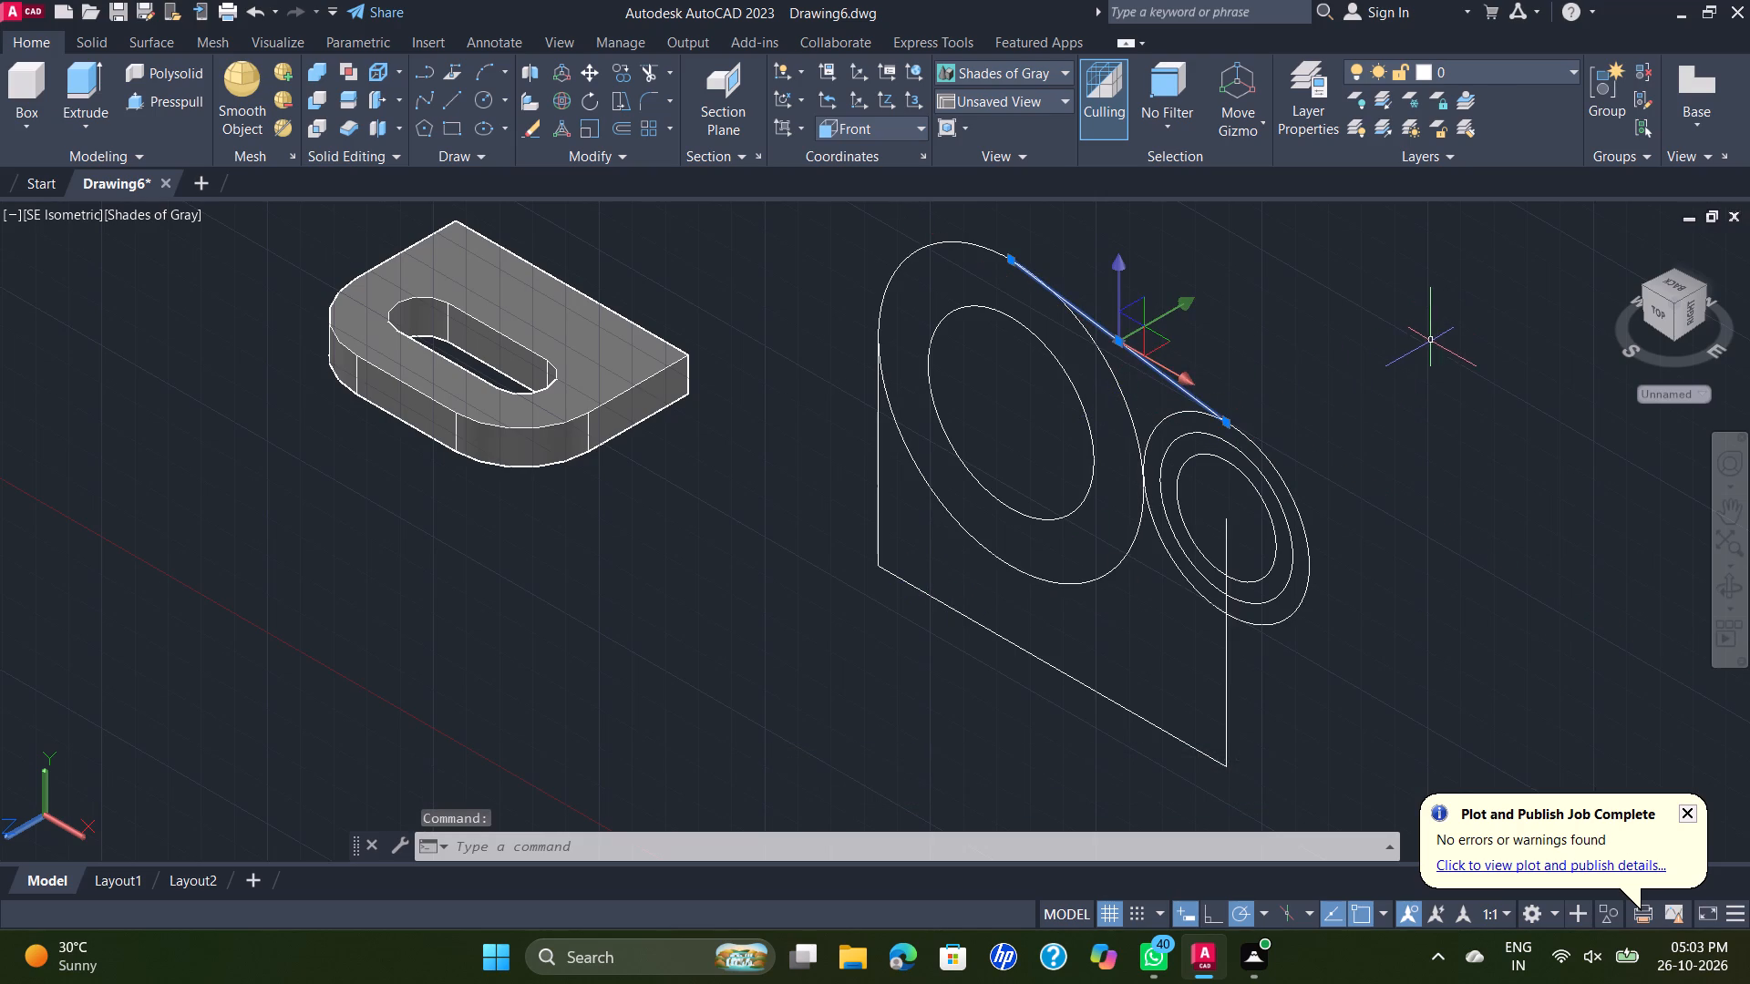
key(Delete)
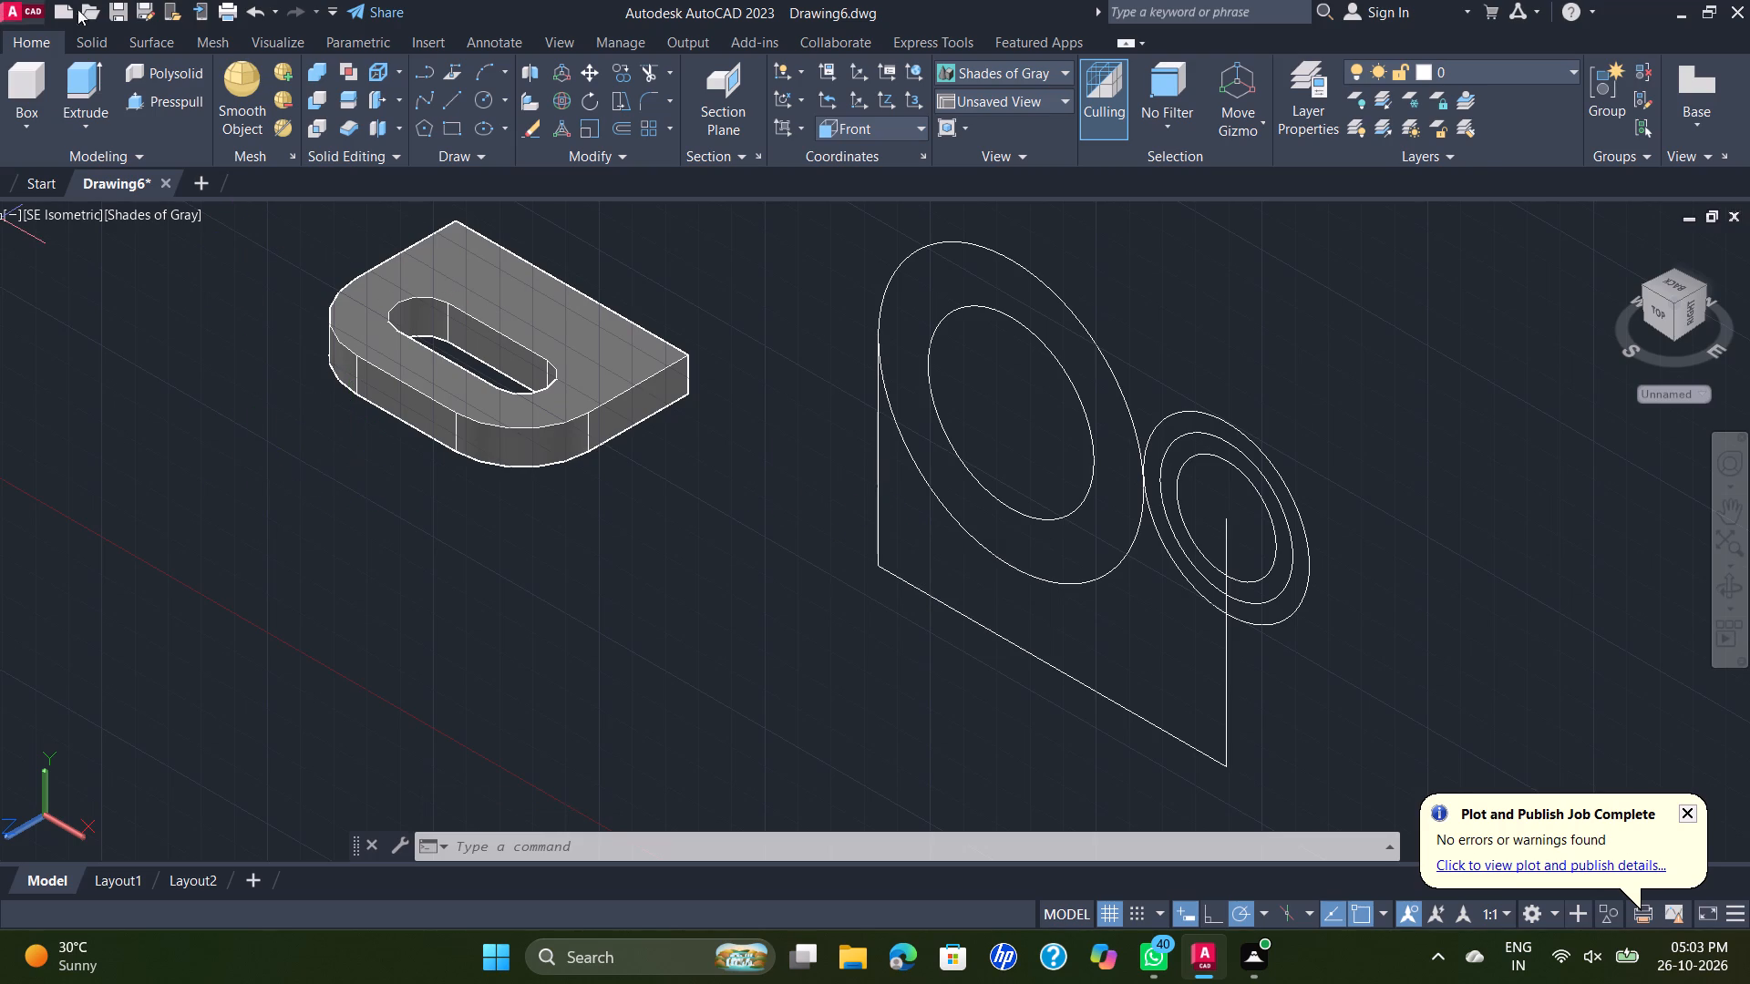
In the Front view, delete the 65 vertical line running from the base line to the centre of the small concentric circles.
click(77, 214)
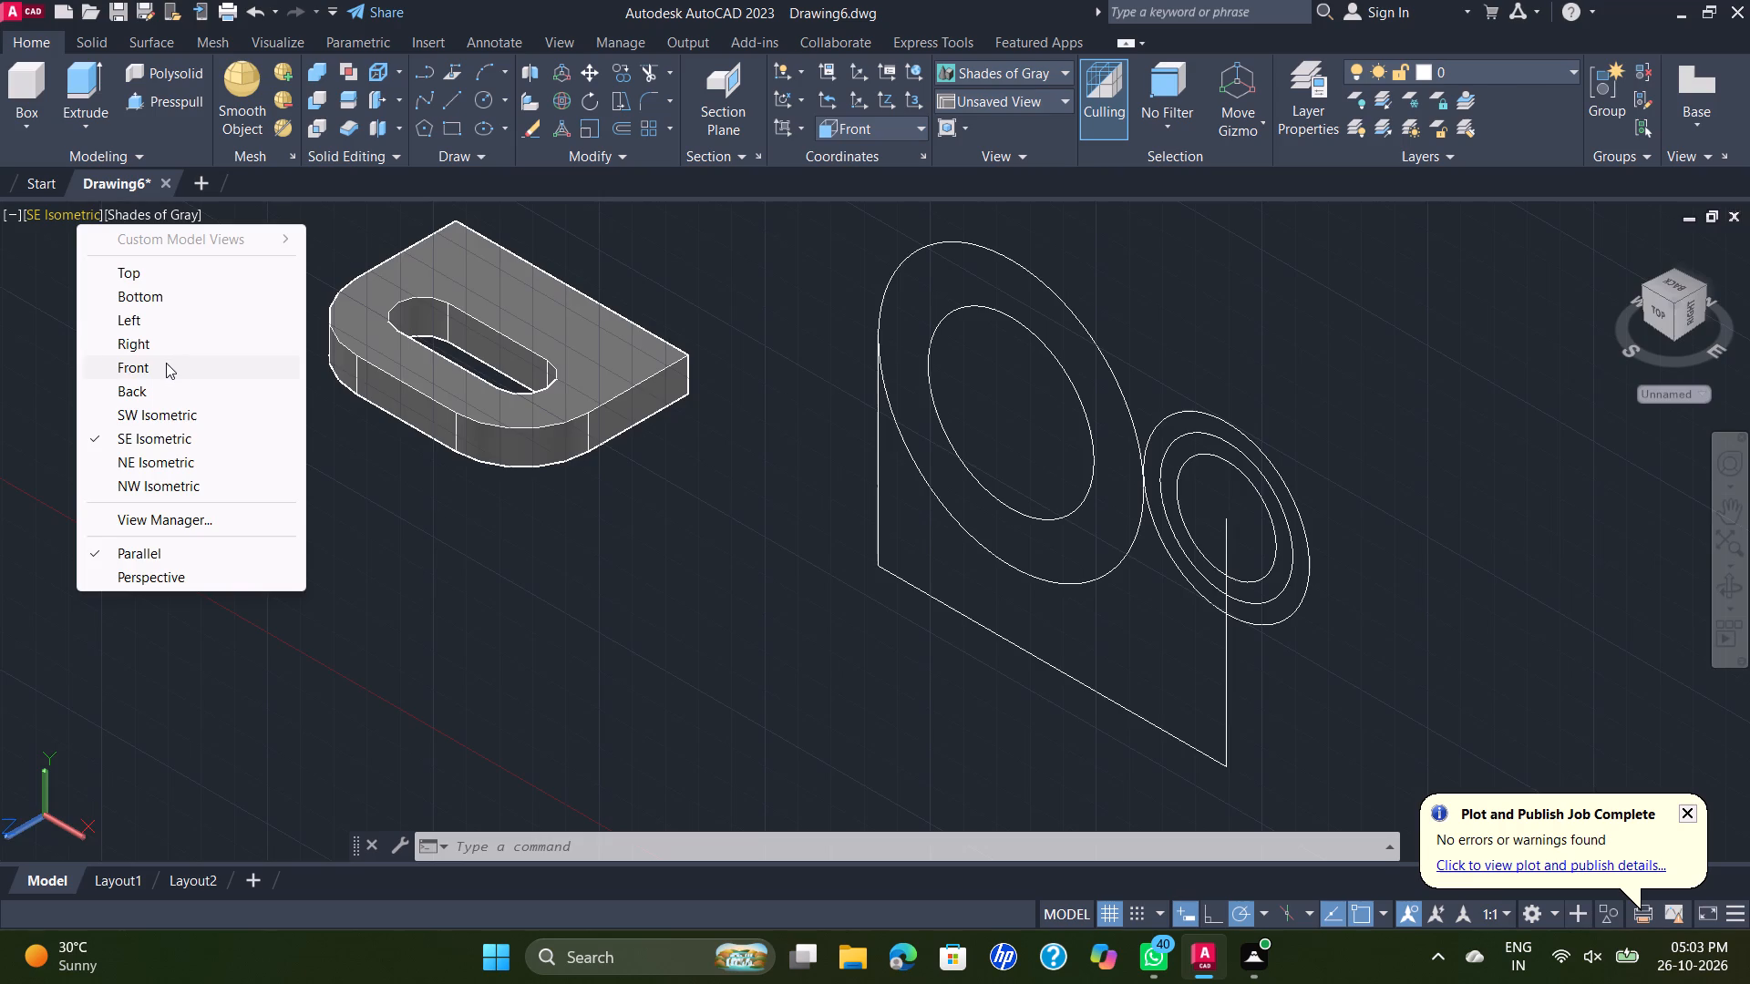
click(166, 363)
scroll(1310, 374, up, 1)
middle_drag(1303, 370, 892, 522)
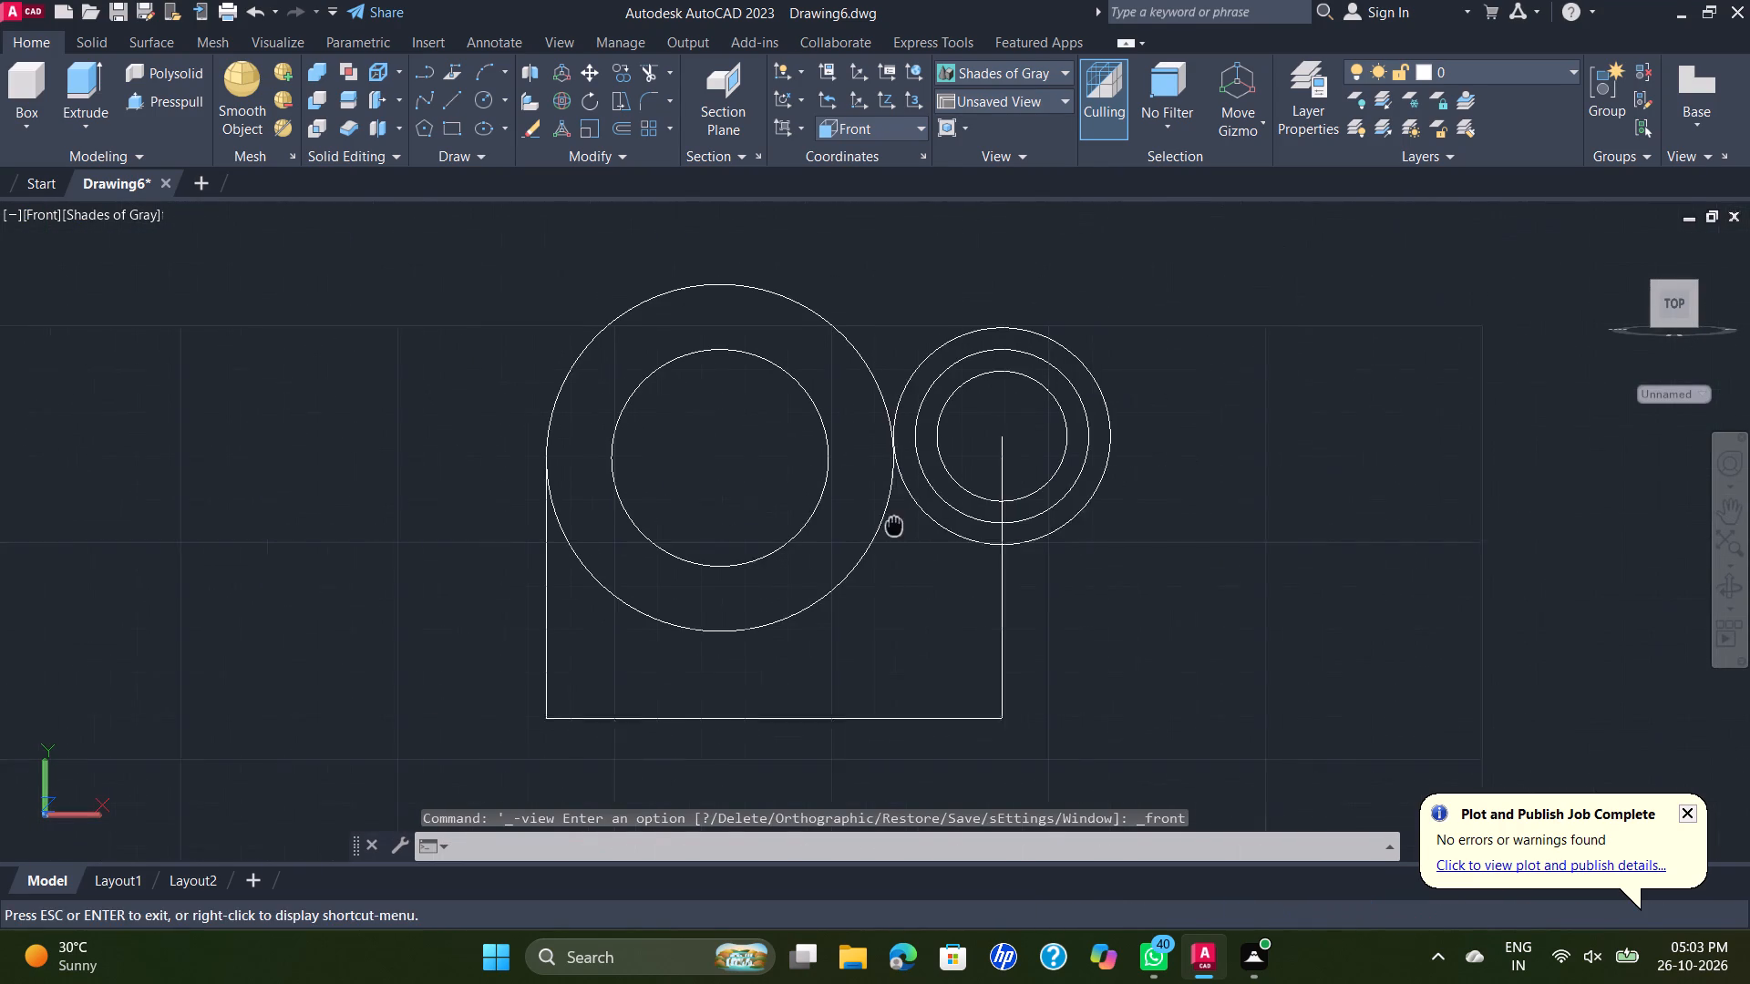
middle_drag(892, 522, 884, 519)
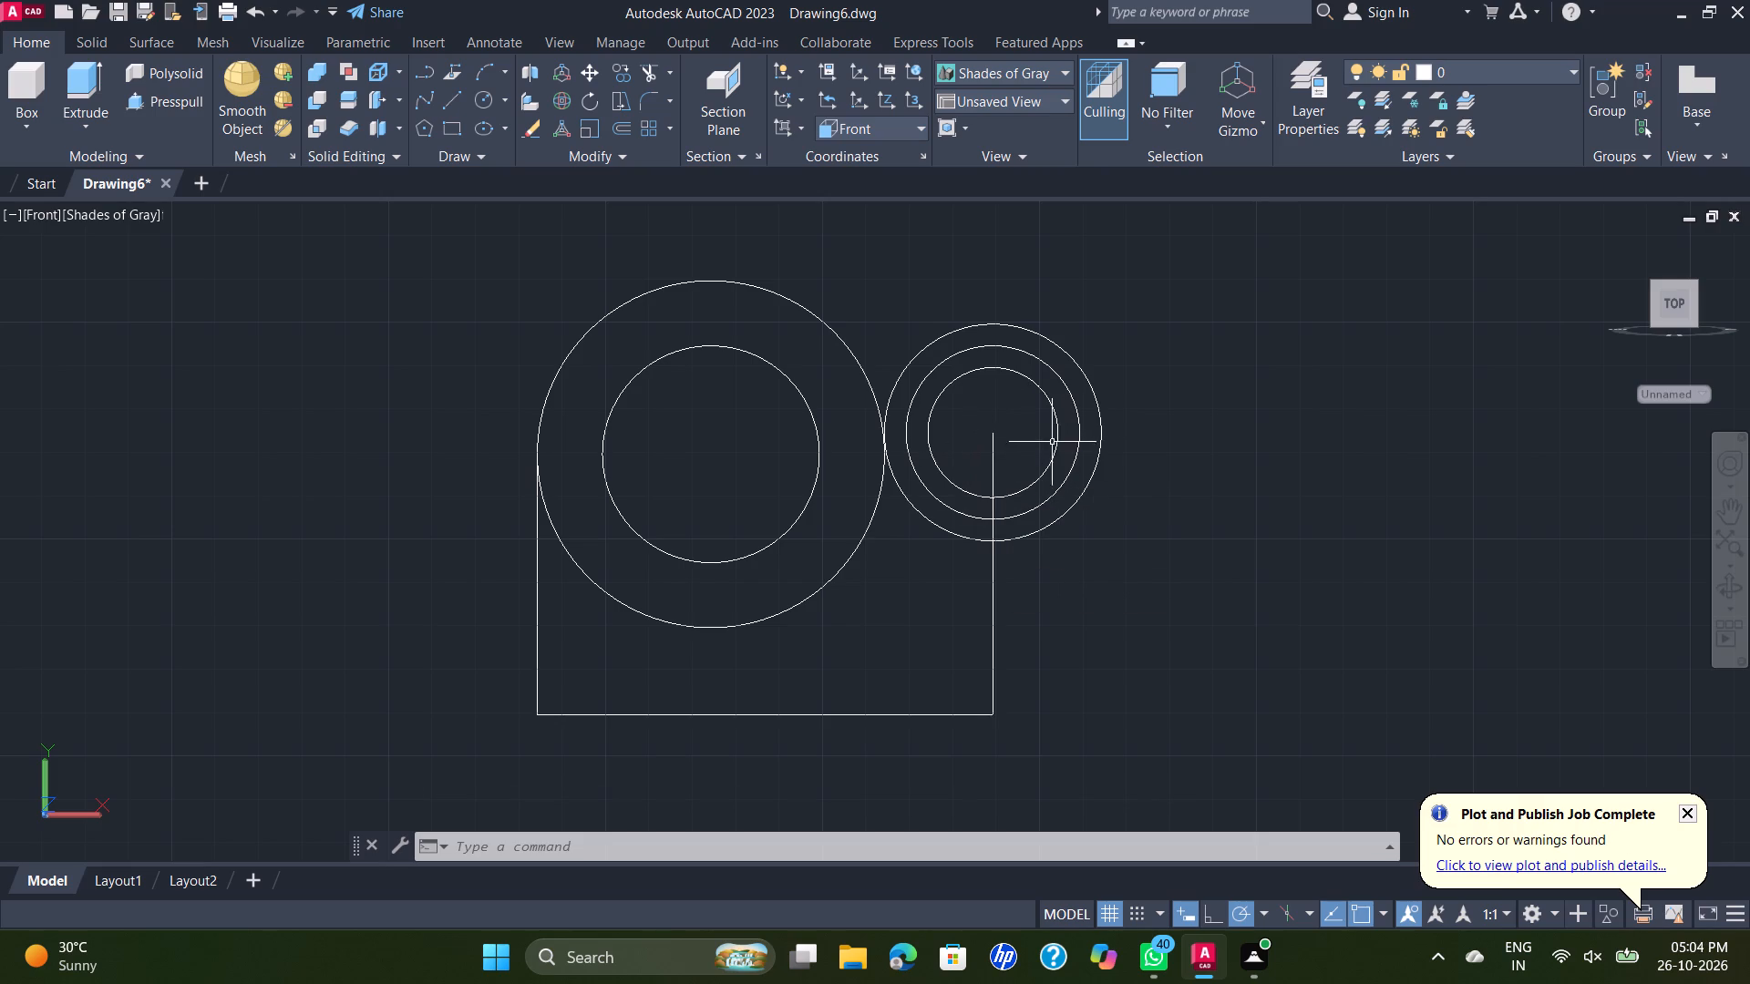
click(993, 464)
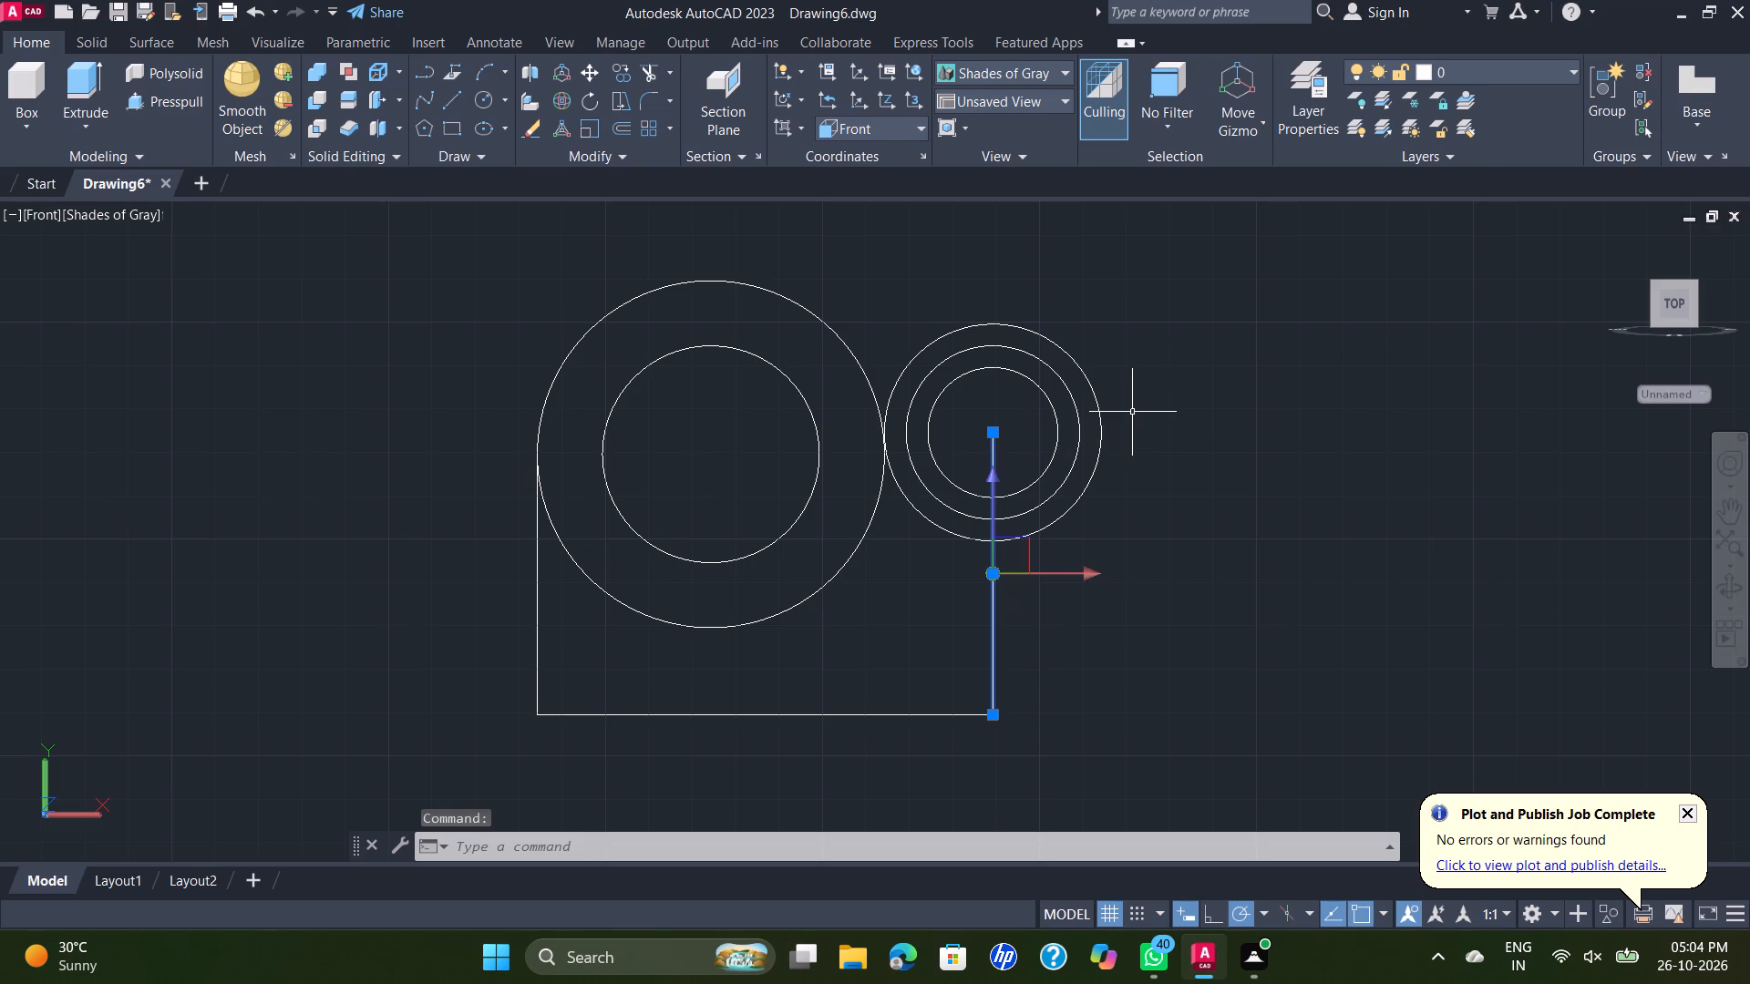
key(Delete)
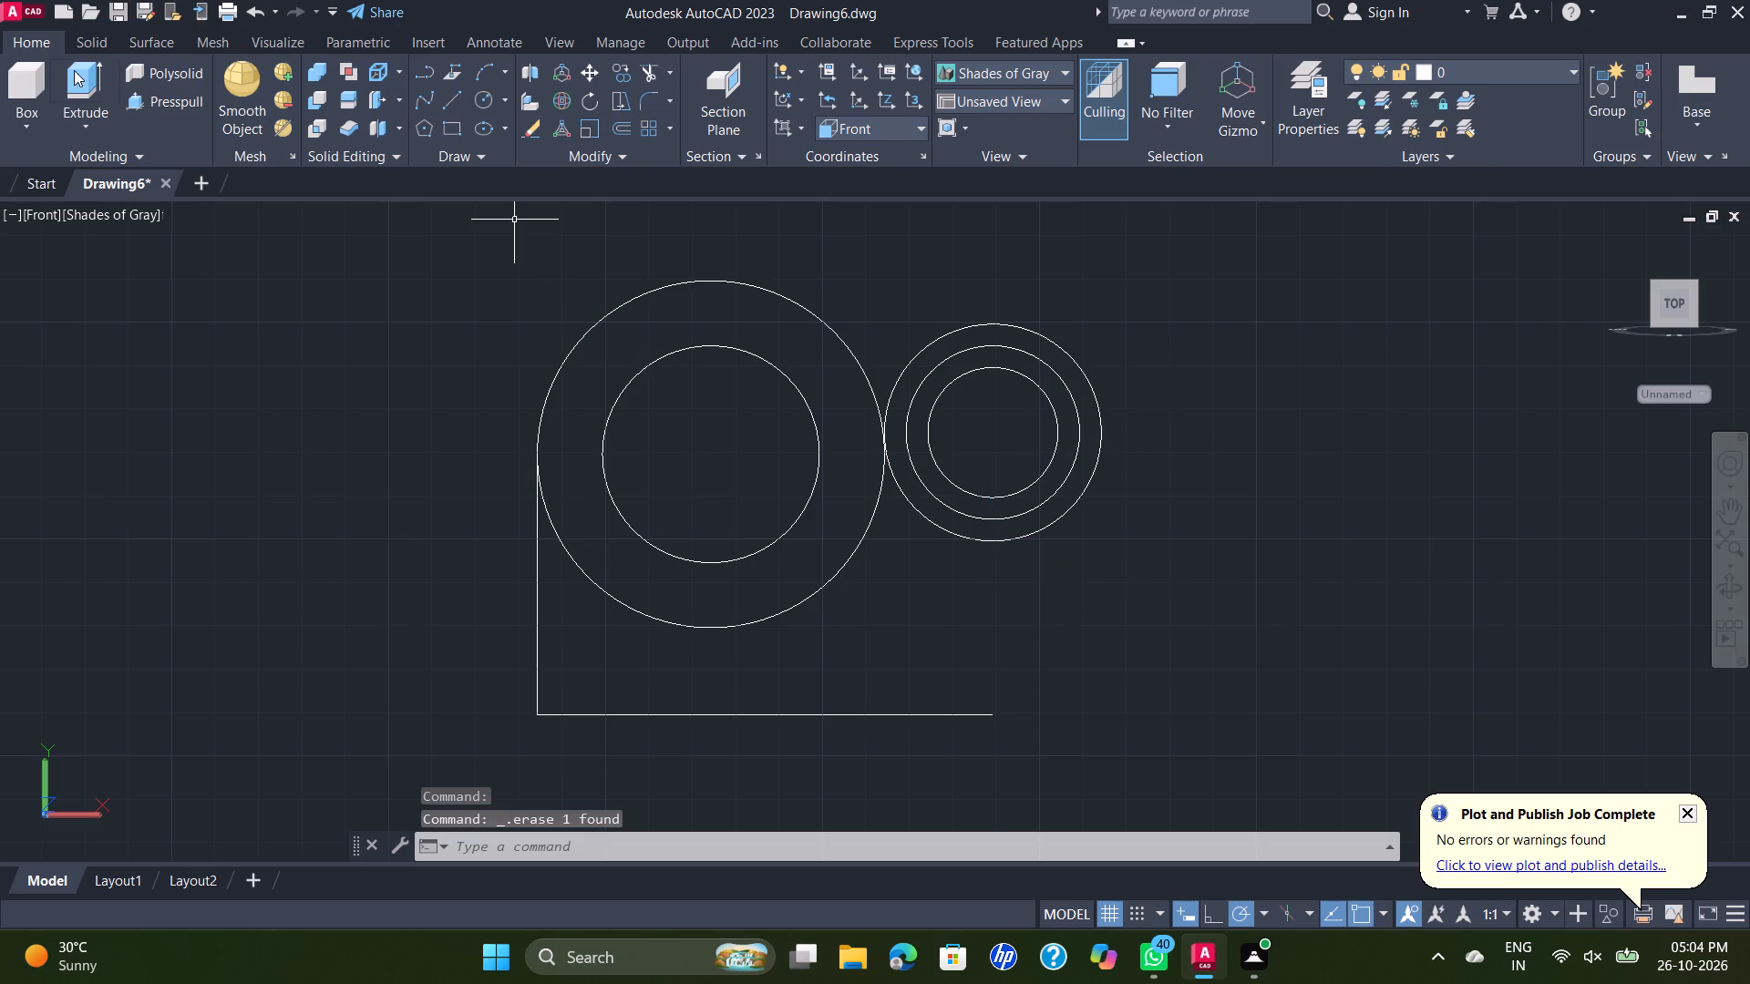
Draw a vertical line 75 long upward from the base line's right end.
click(456, 101)
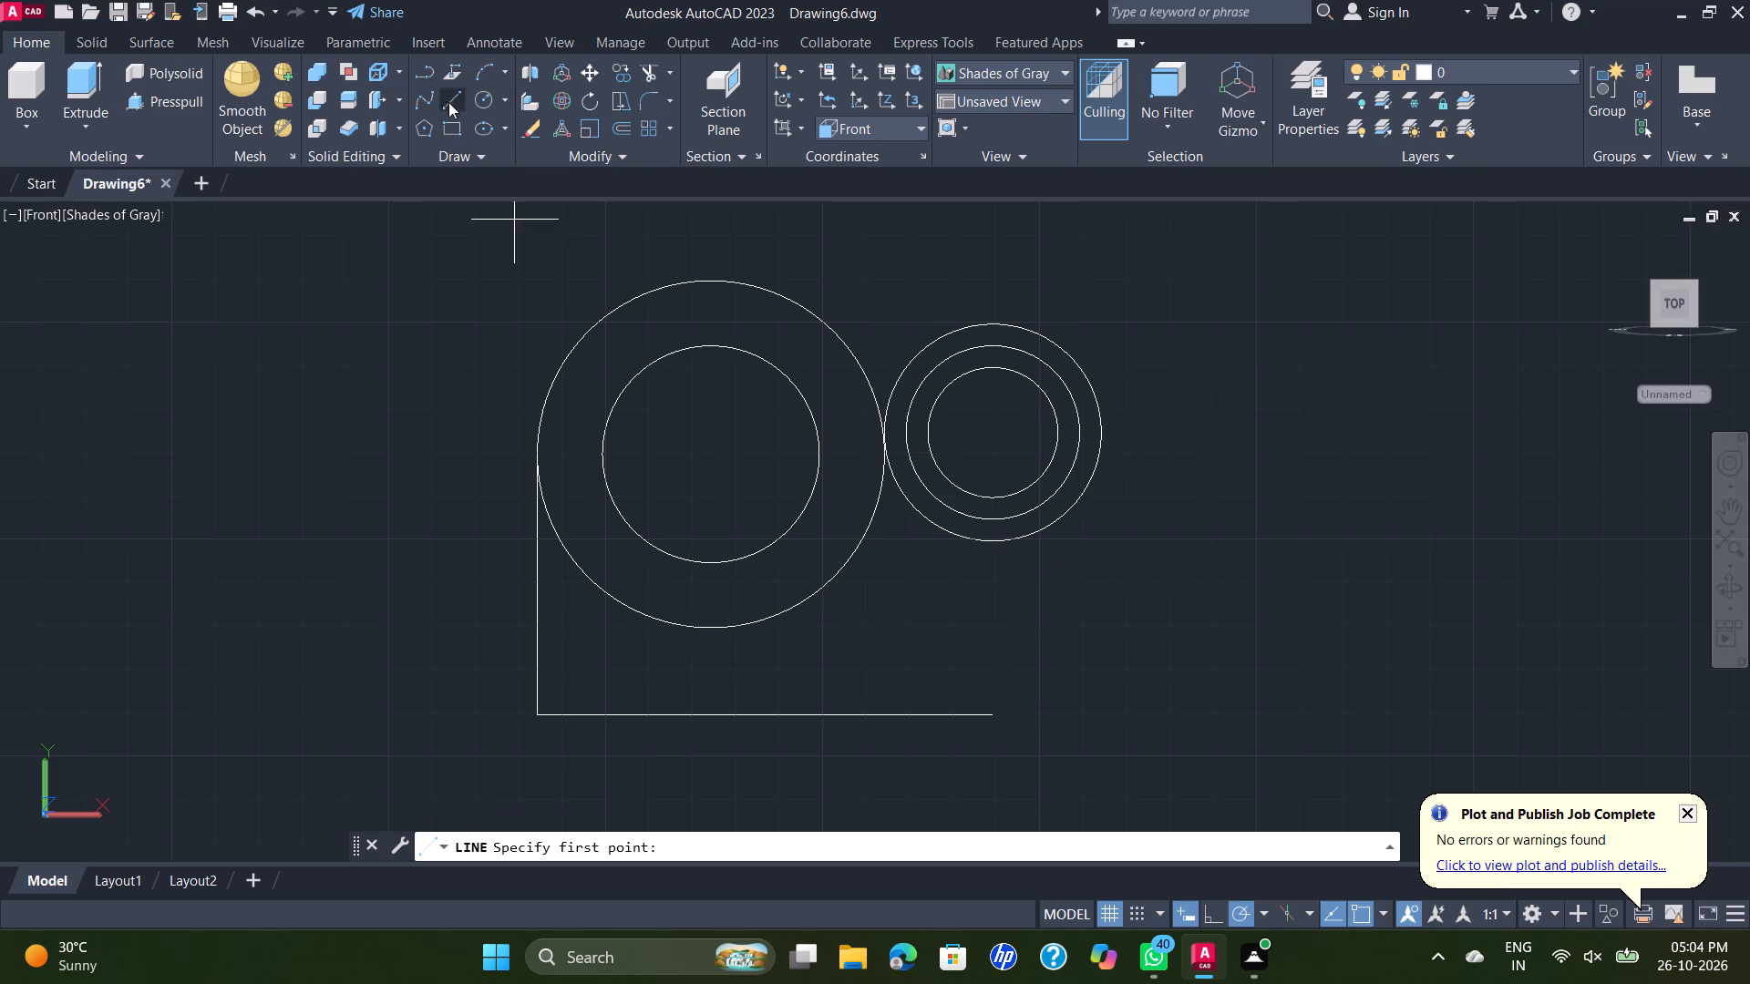
click(989, 720)
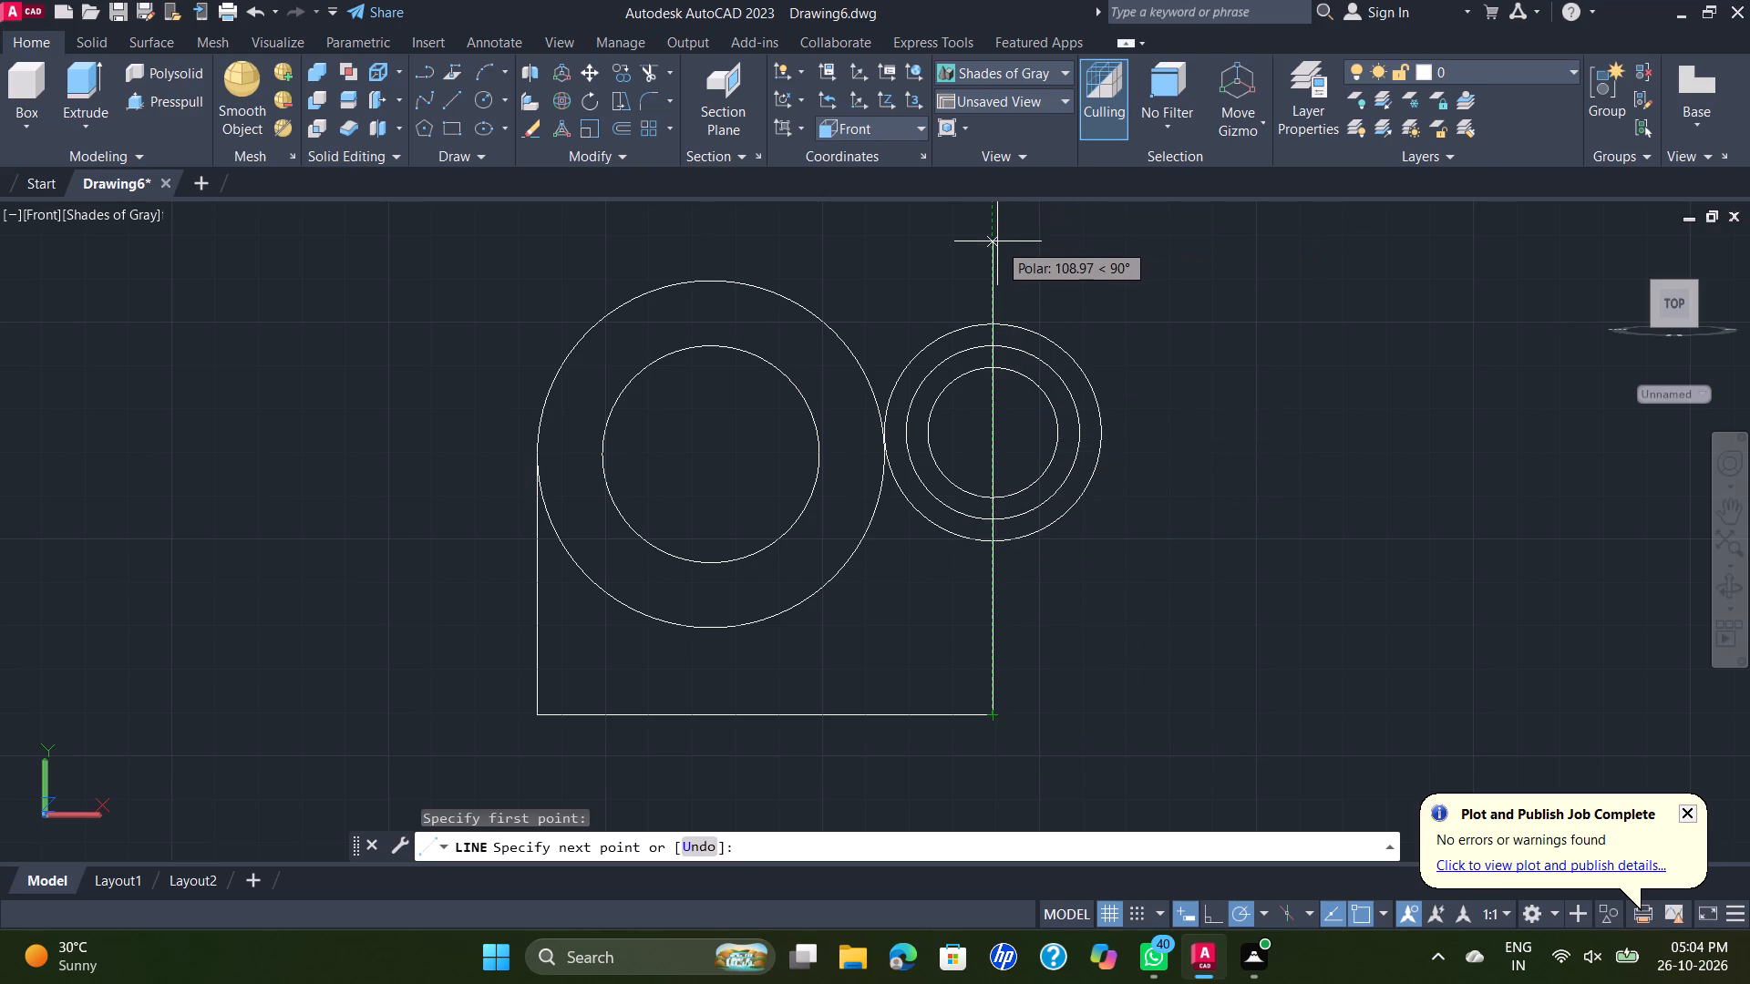
text(75)
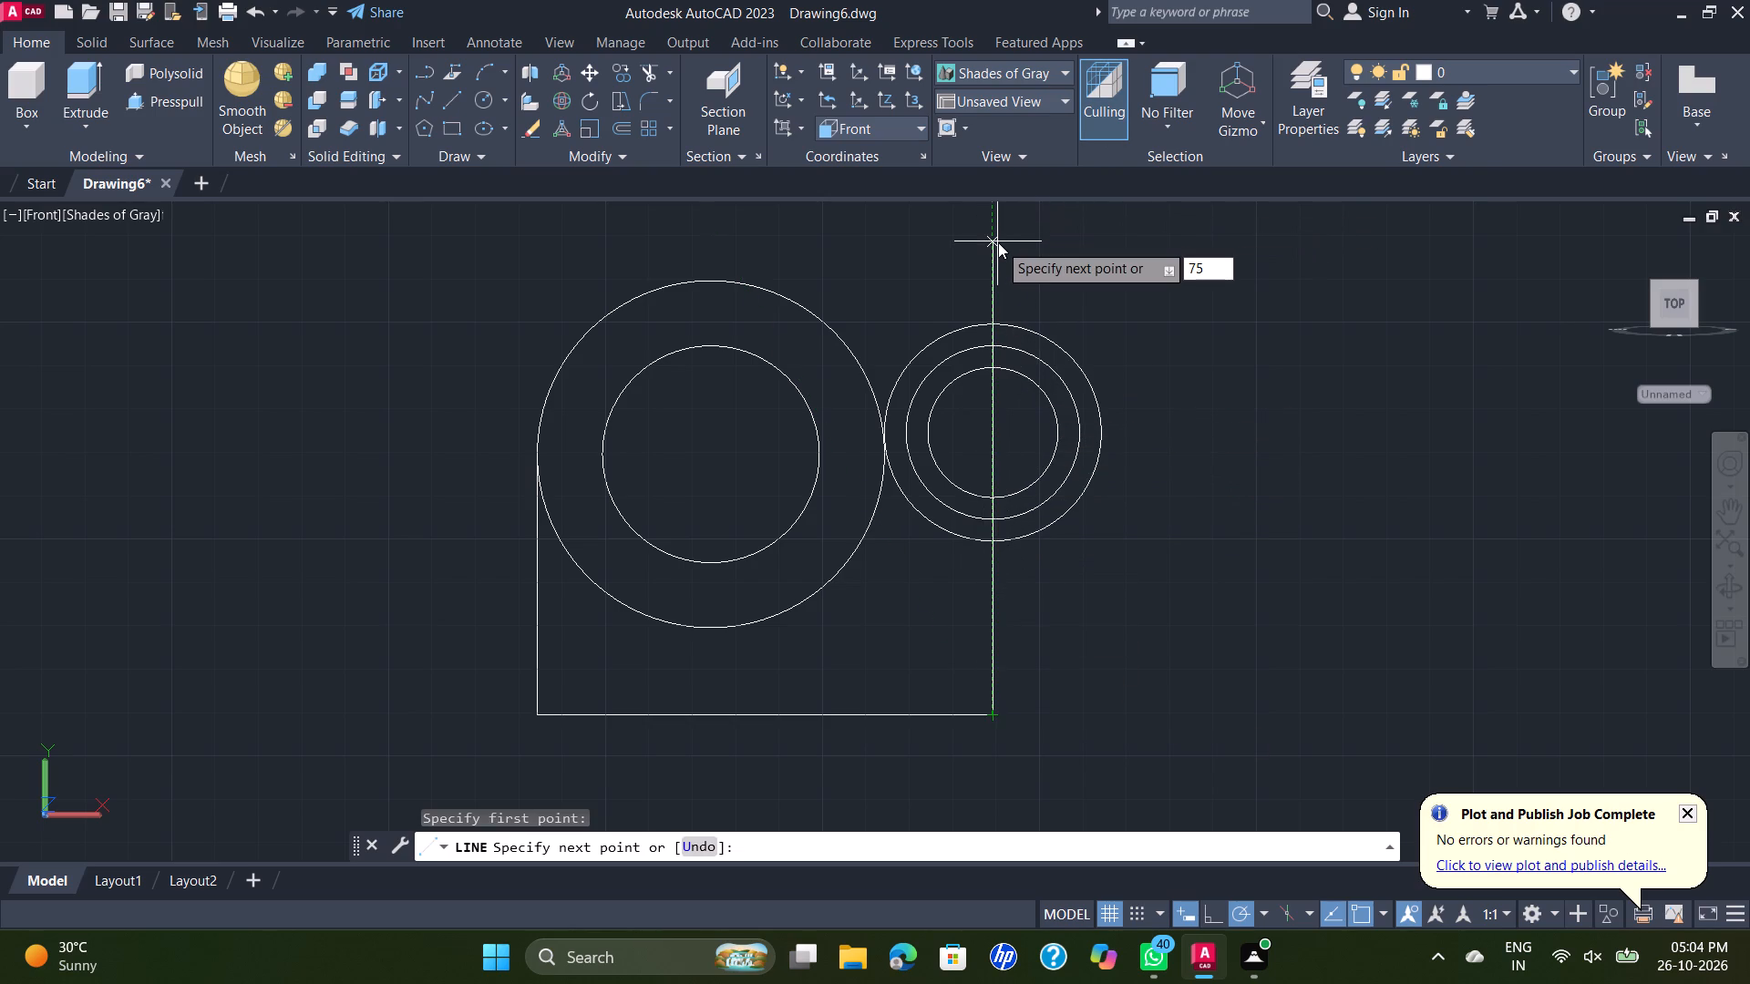
key(Return)
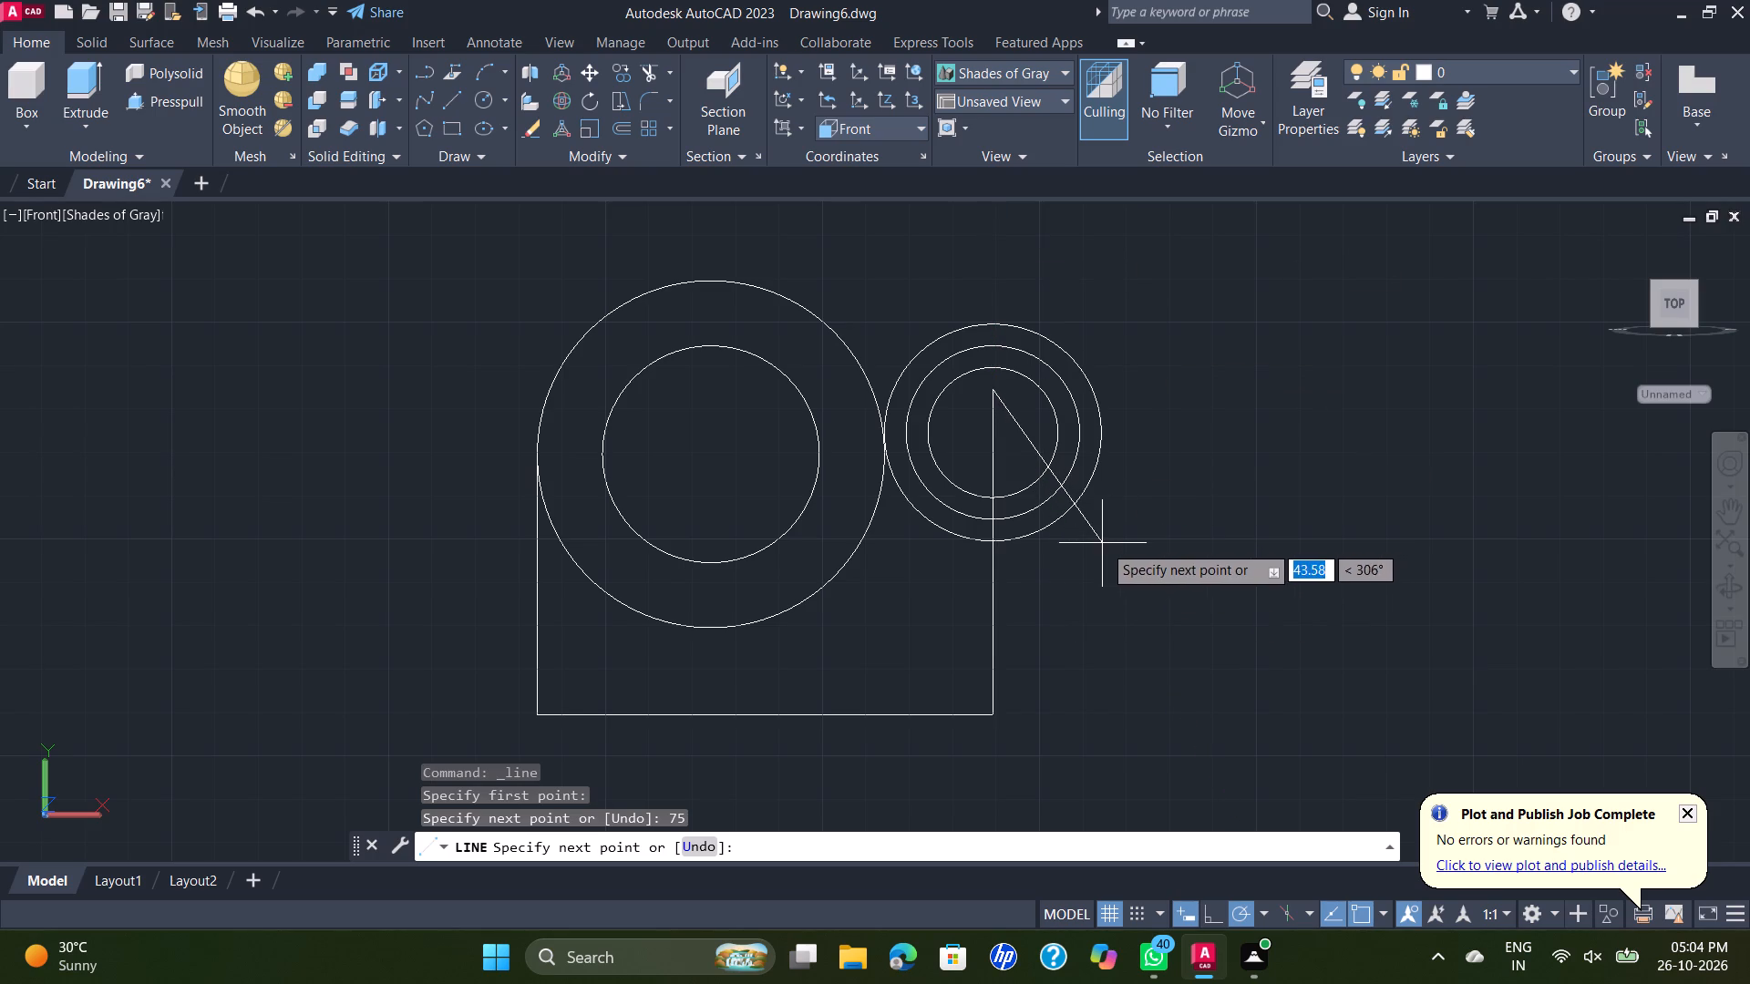
key(Escape)
Move the three small concentric circles from their centre to the upper end of the 75 vertical line.
click(1152, 345)
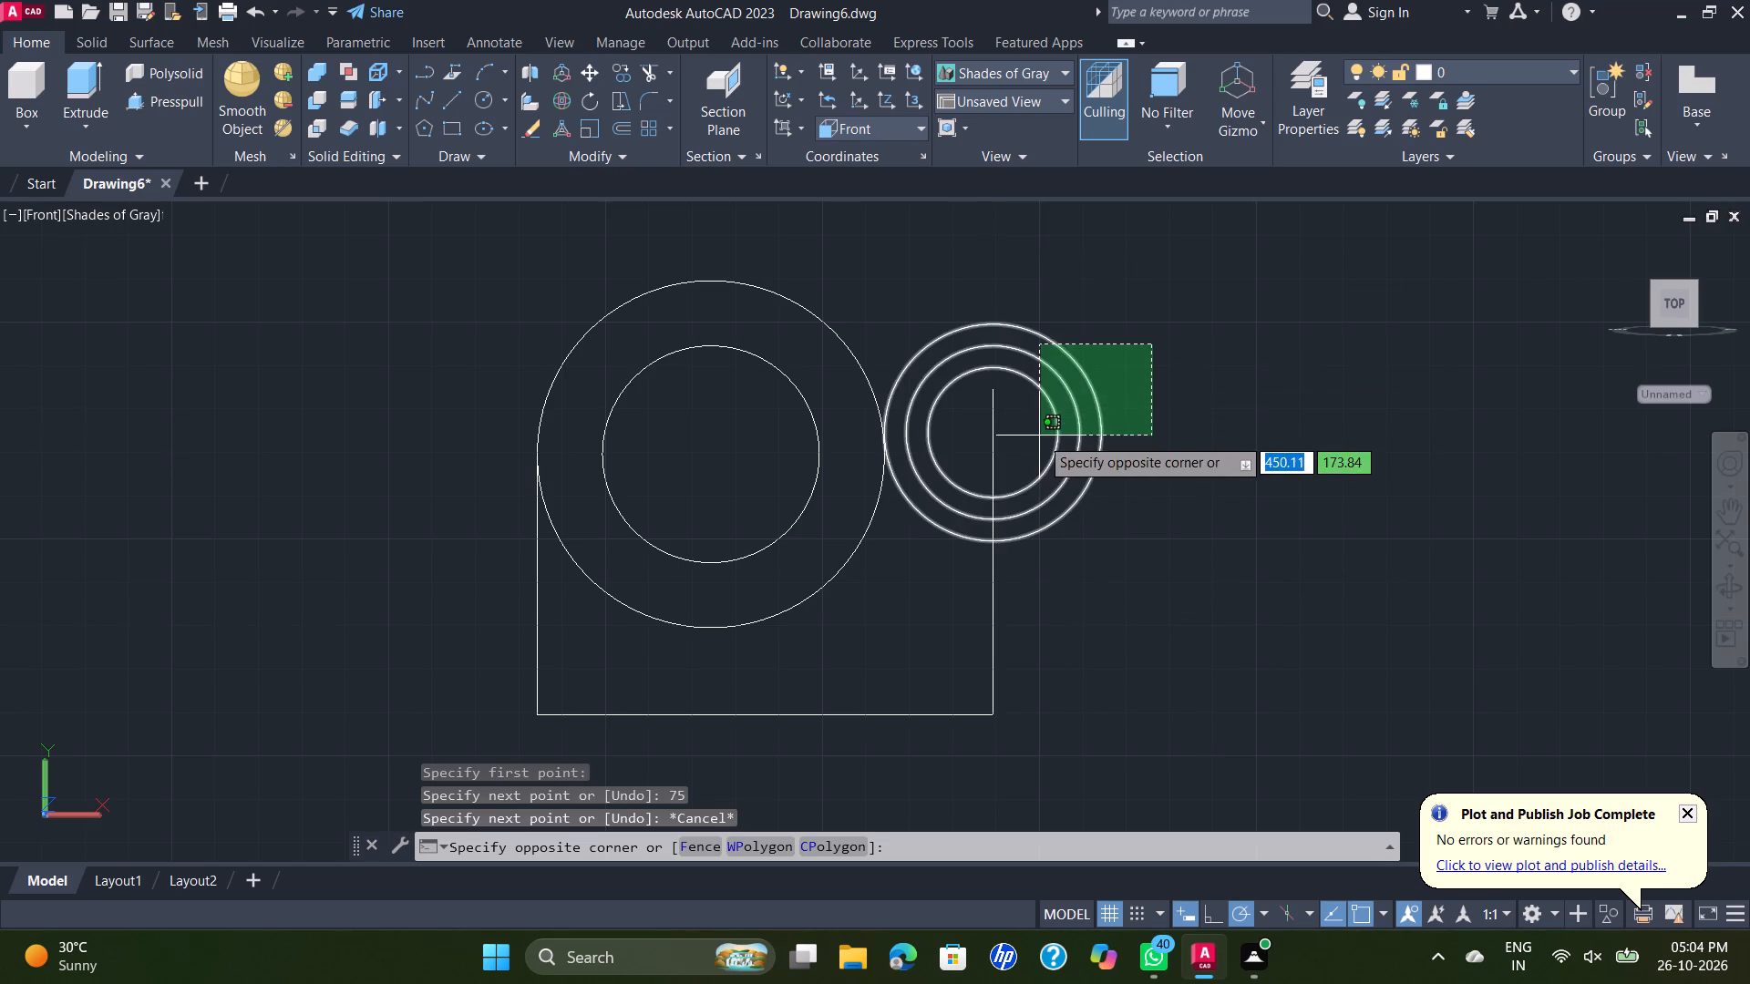
click(1040, 436)
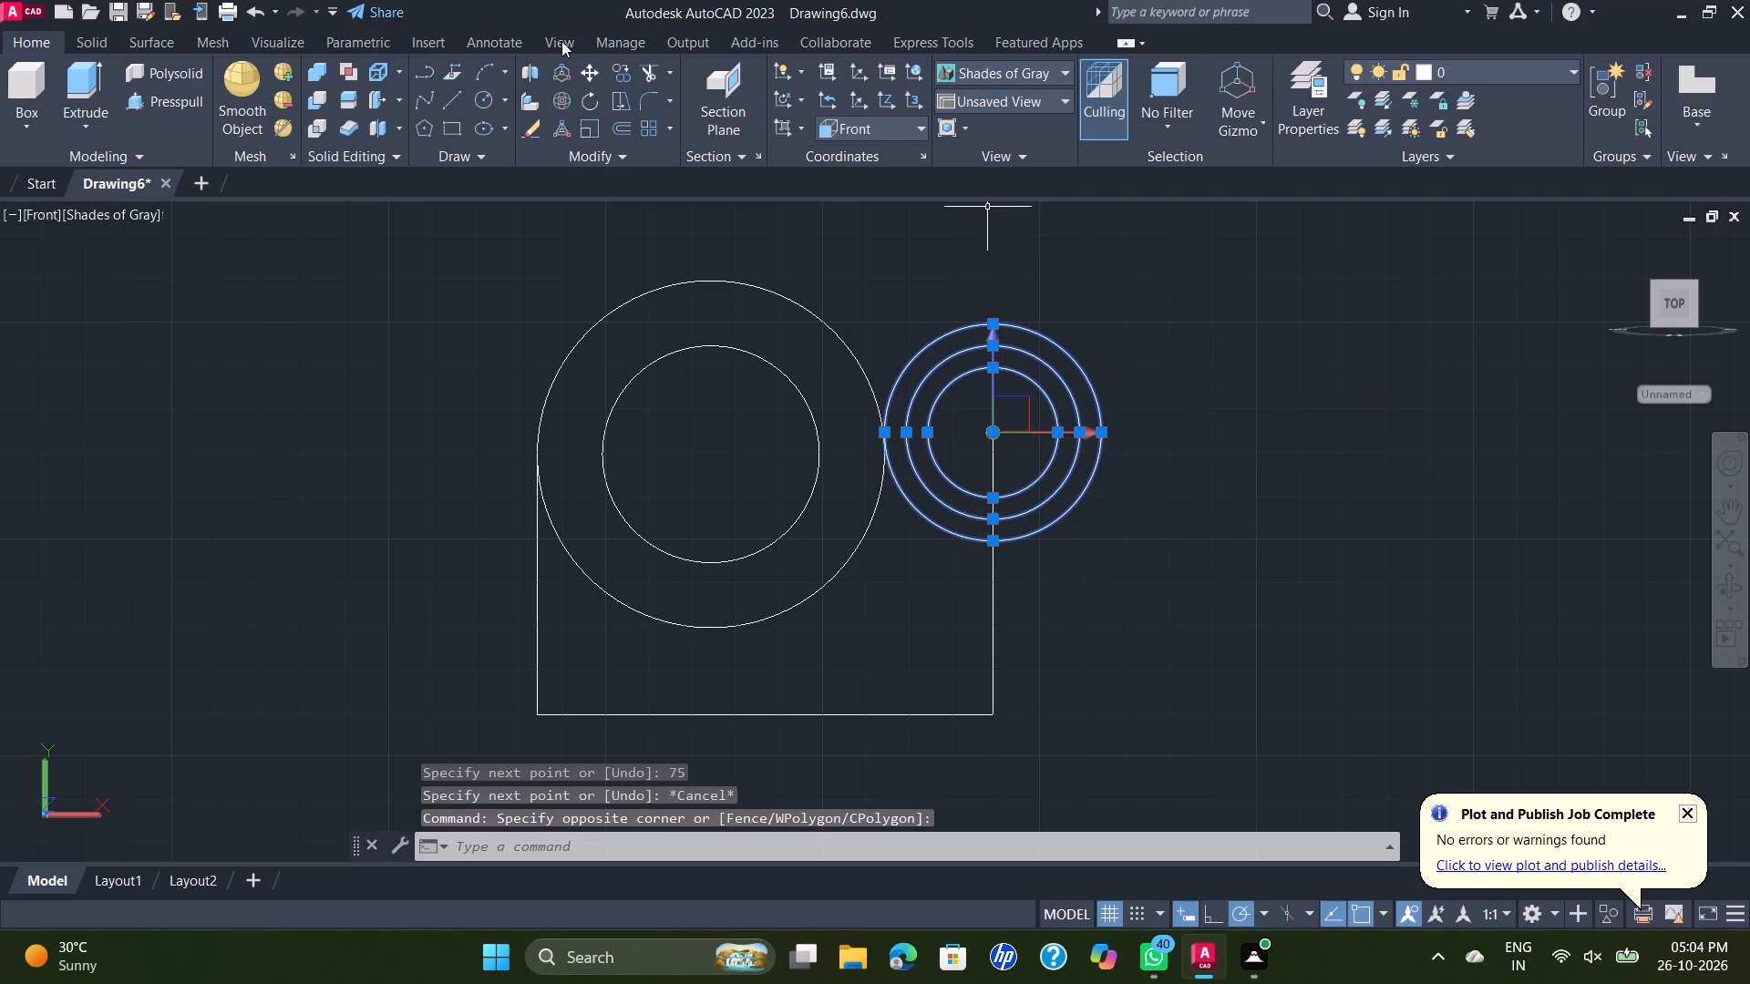
click(588, 67)
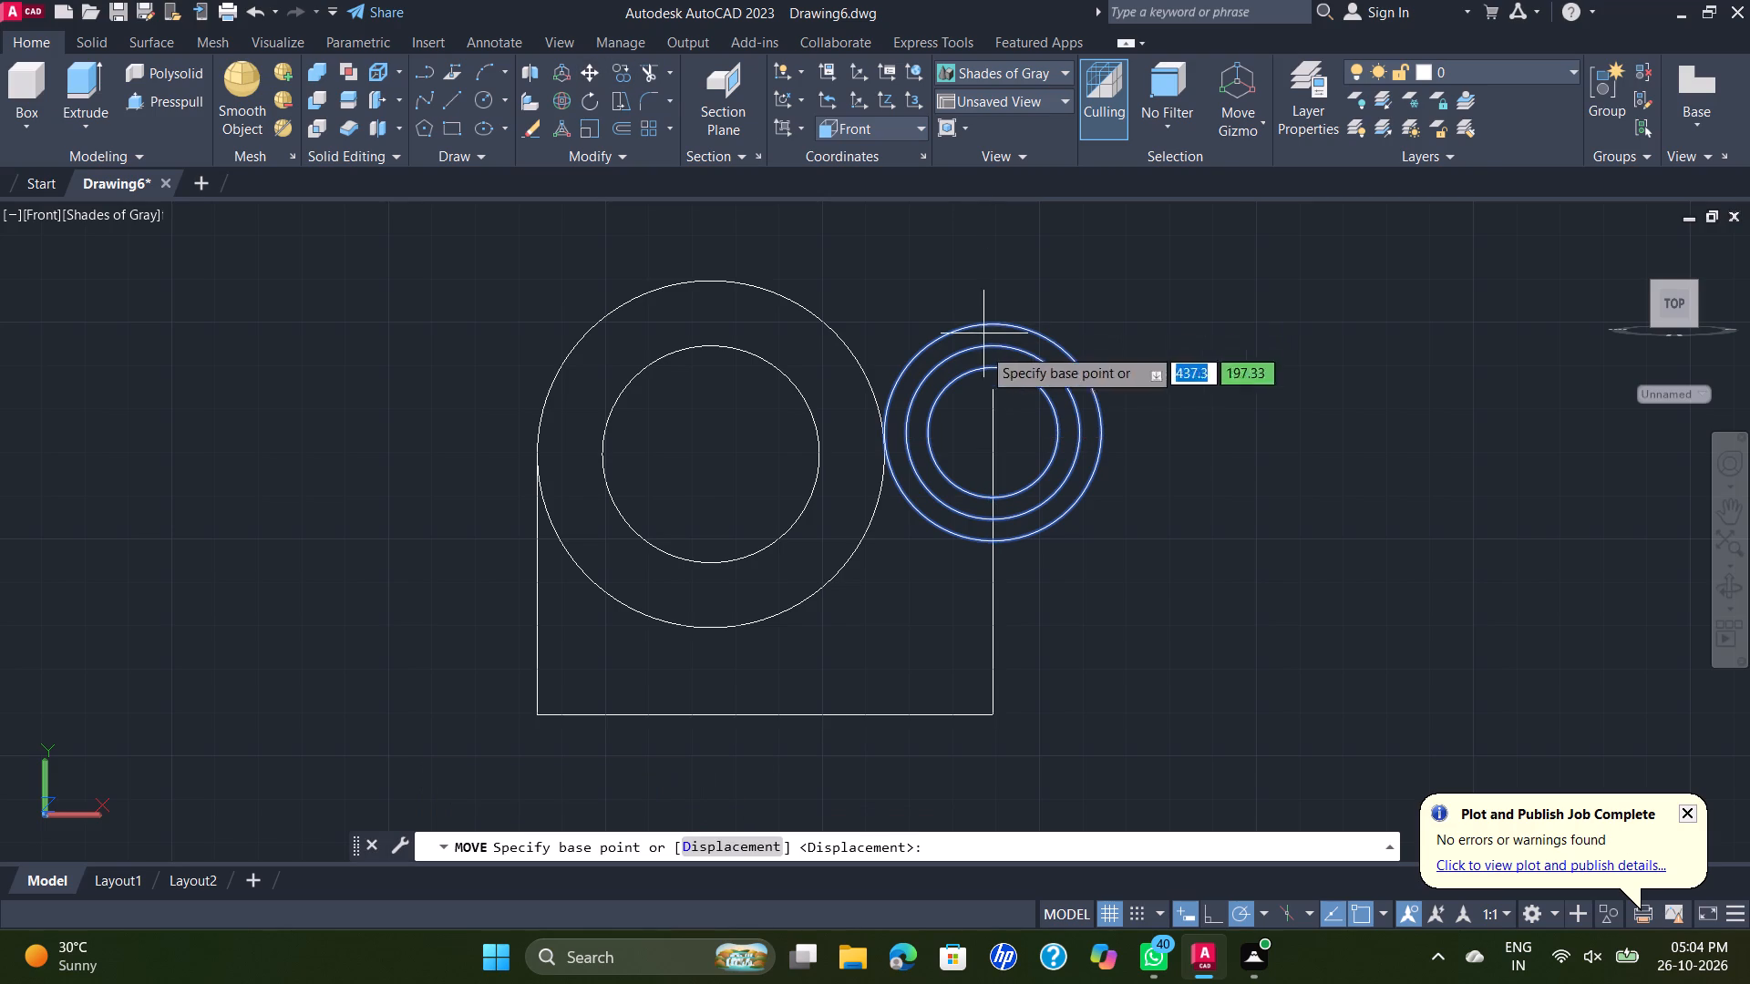
click(996, 439)
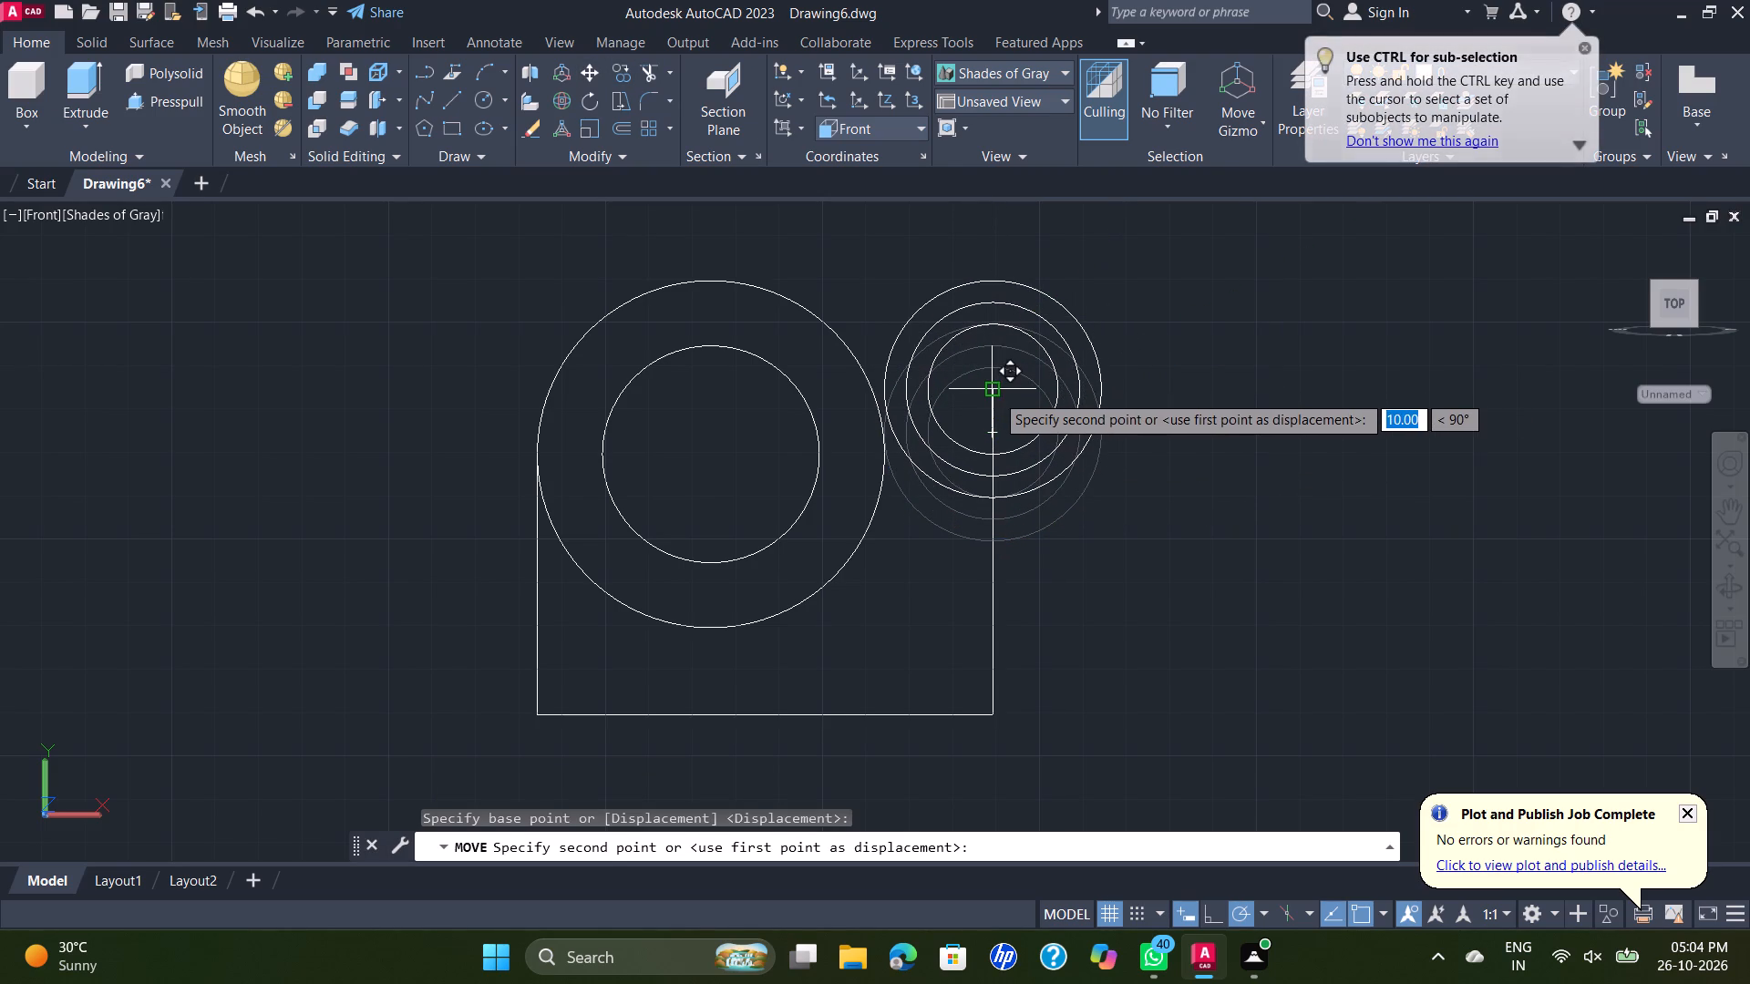
click(995, 394)
key(Escape)
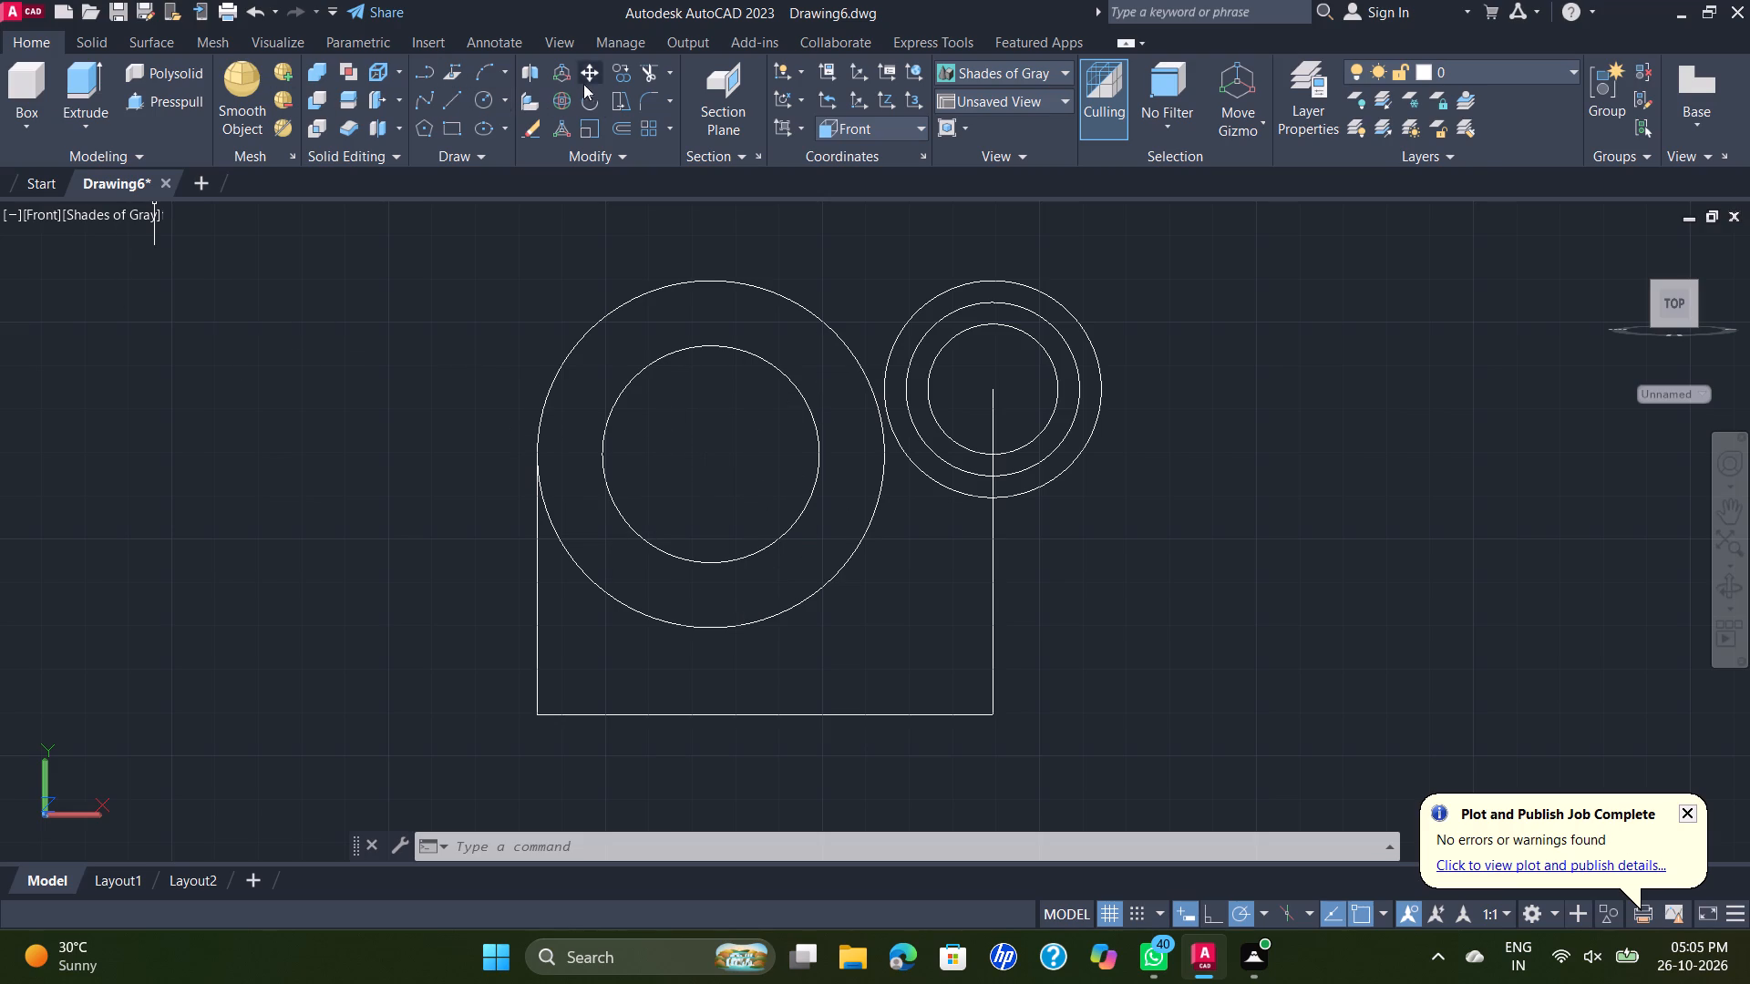
Check the distance below the radius 40 circle's centre using a trial dimension.
key(d)
text(IM)
key(Return)
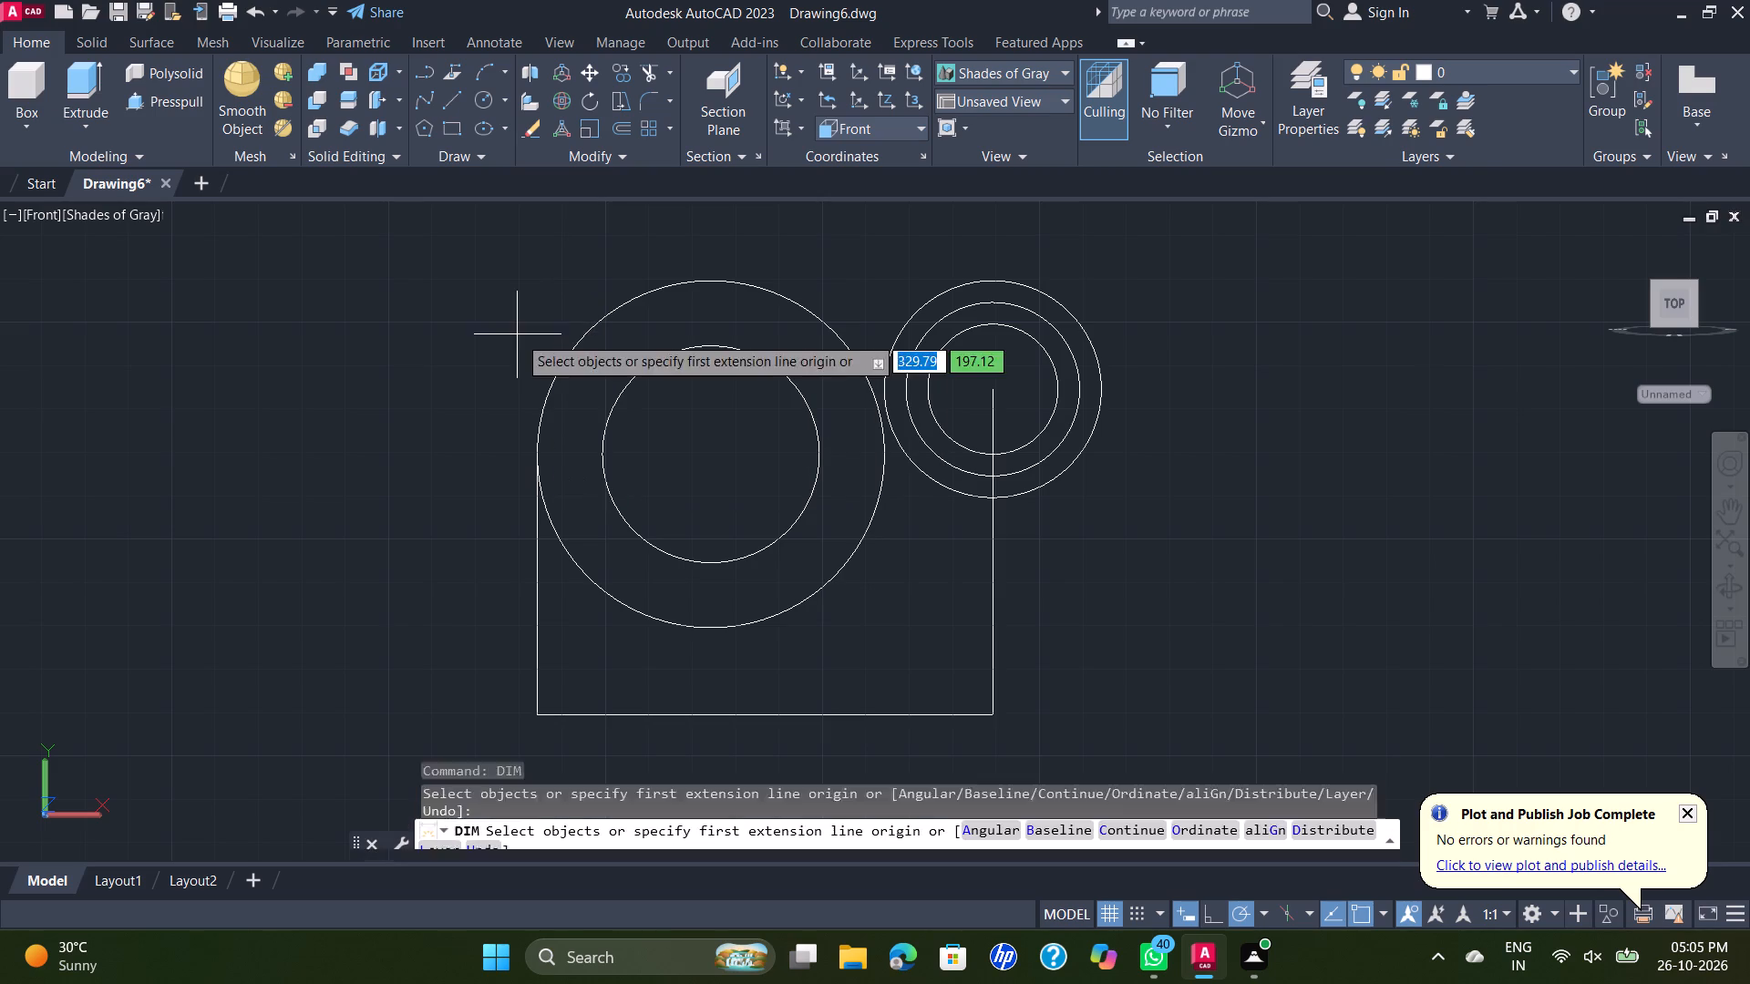
click(709, 455)
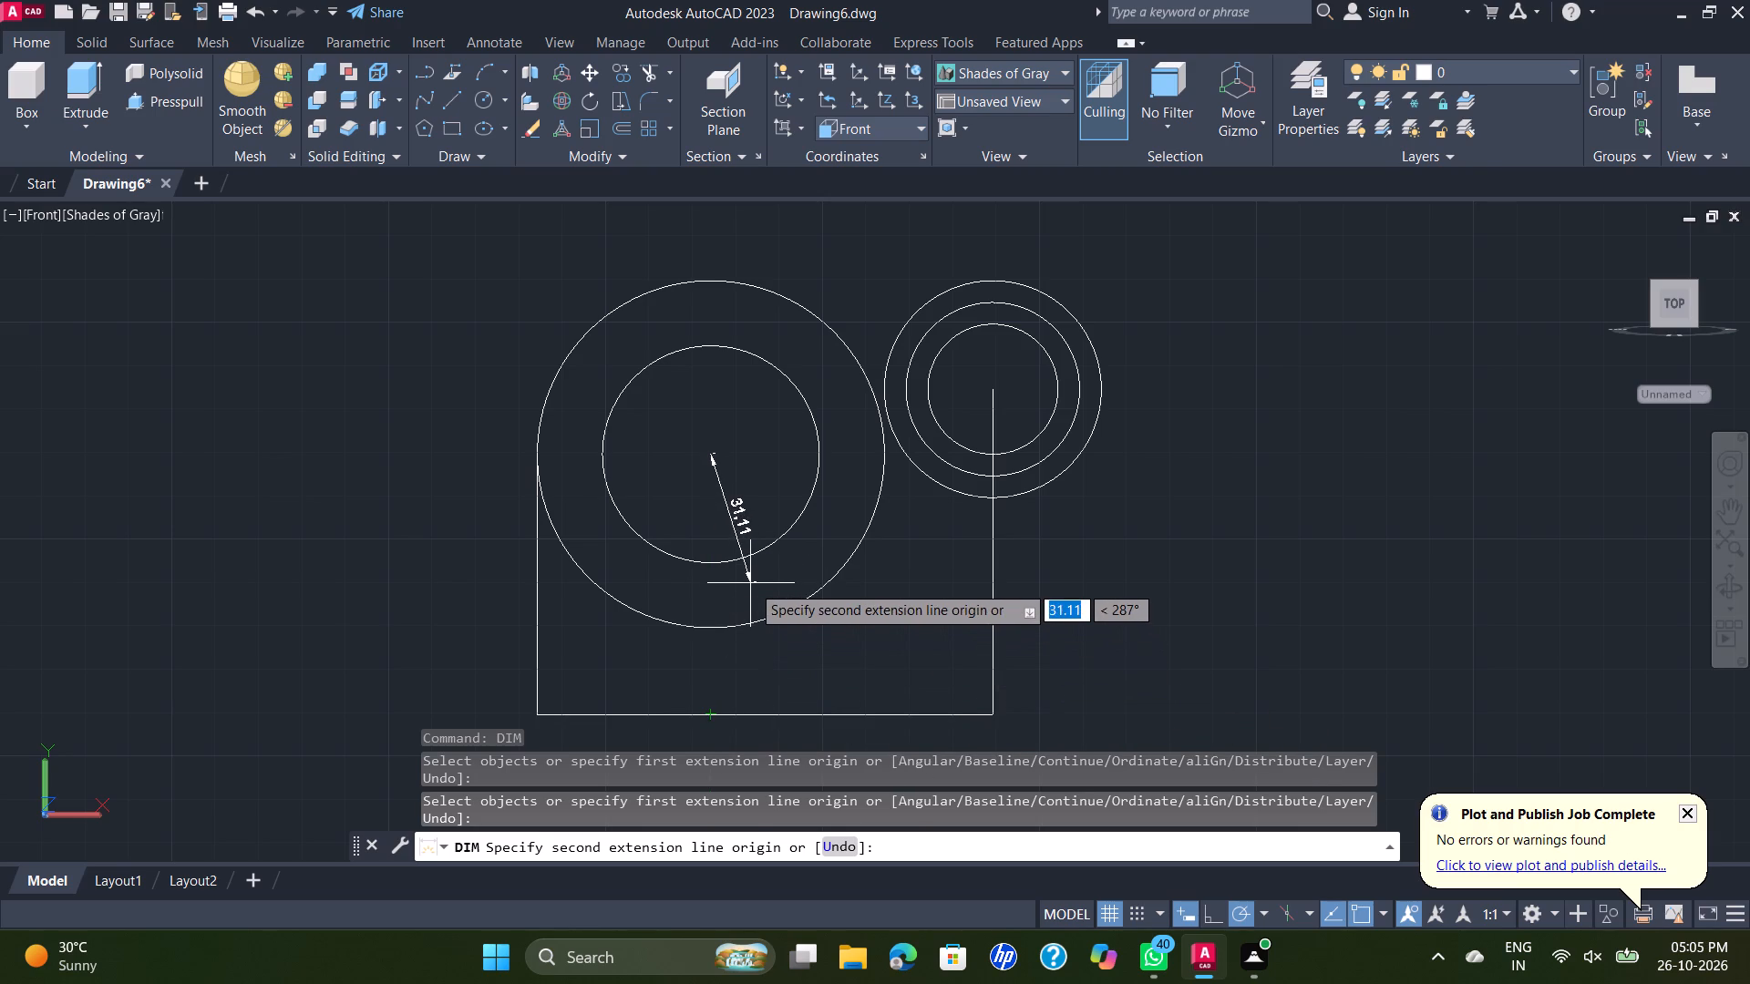
key(Escape)
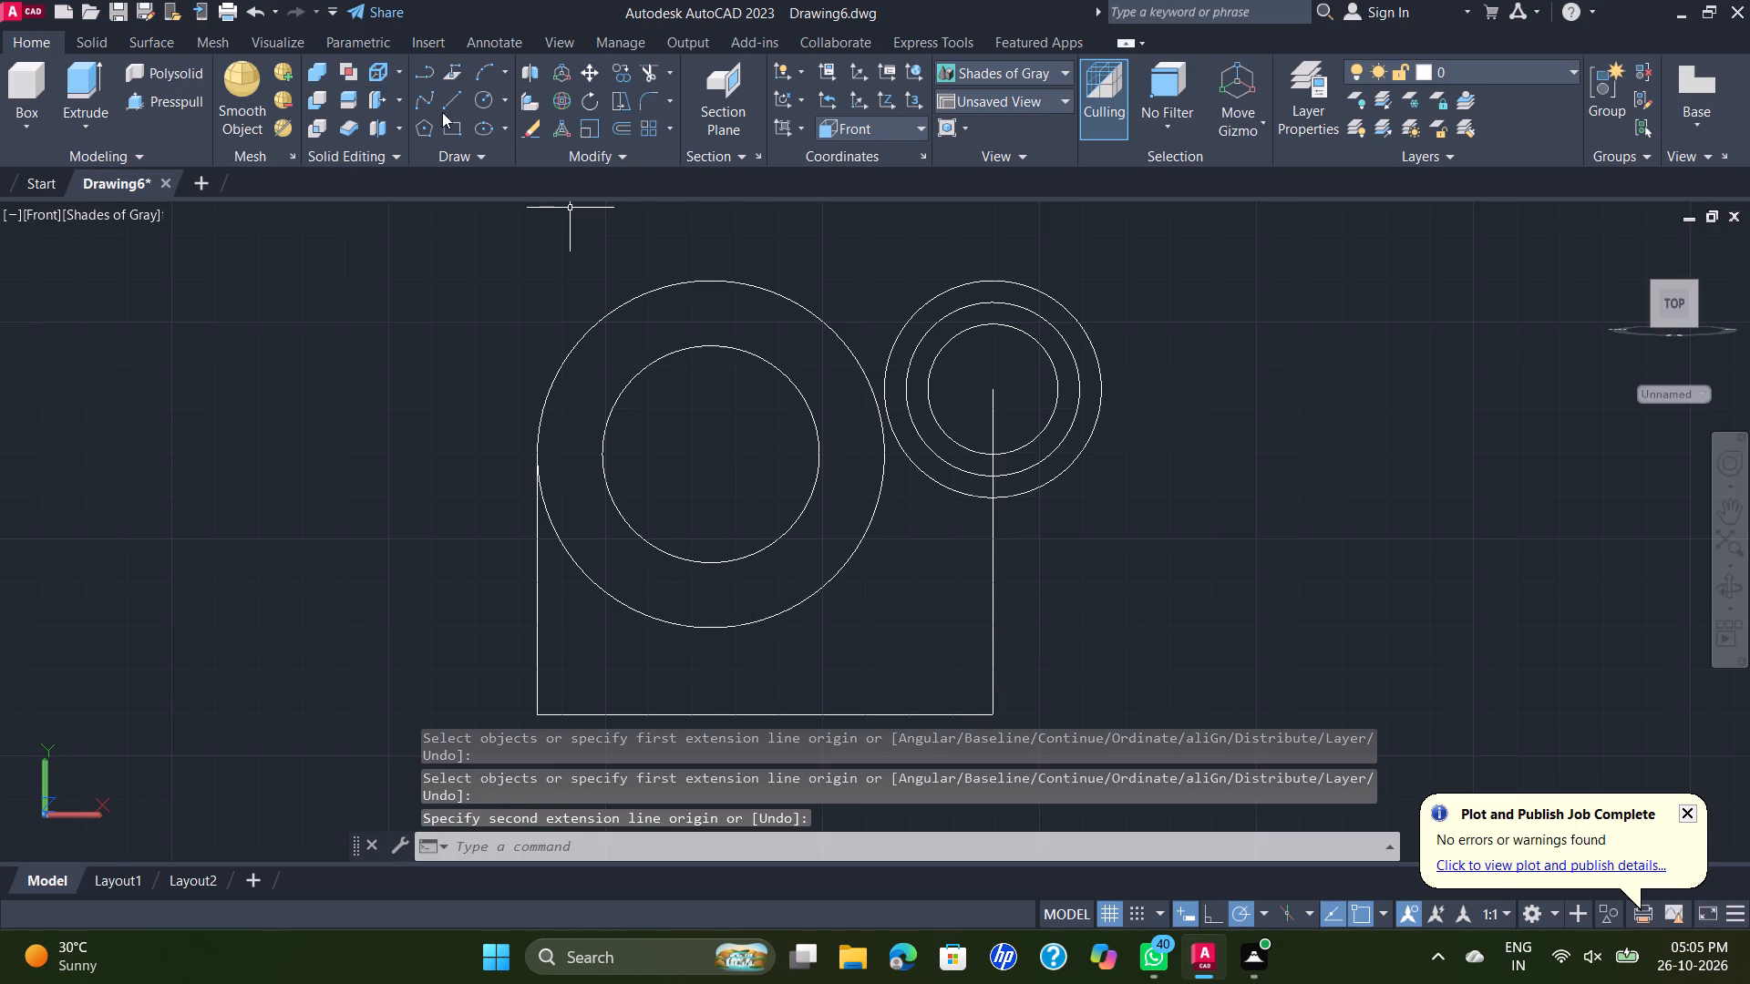
Draw a line from the upper quadrant of the radius 40 circle to the upper quadrant of the diameter 50 circle.
click(448, 98)
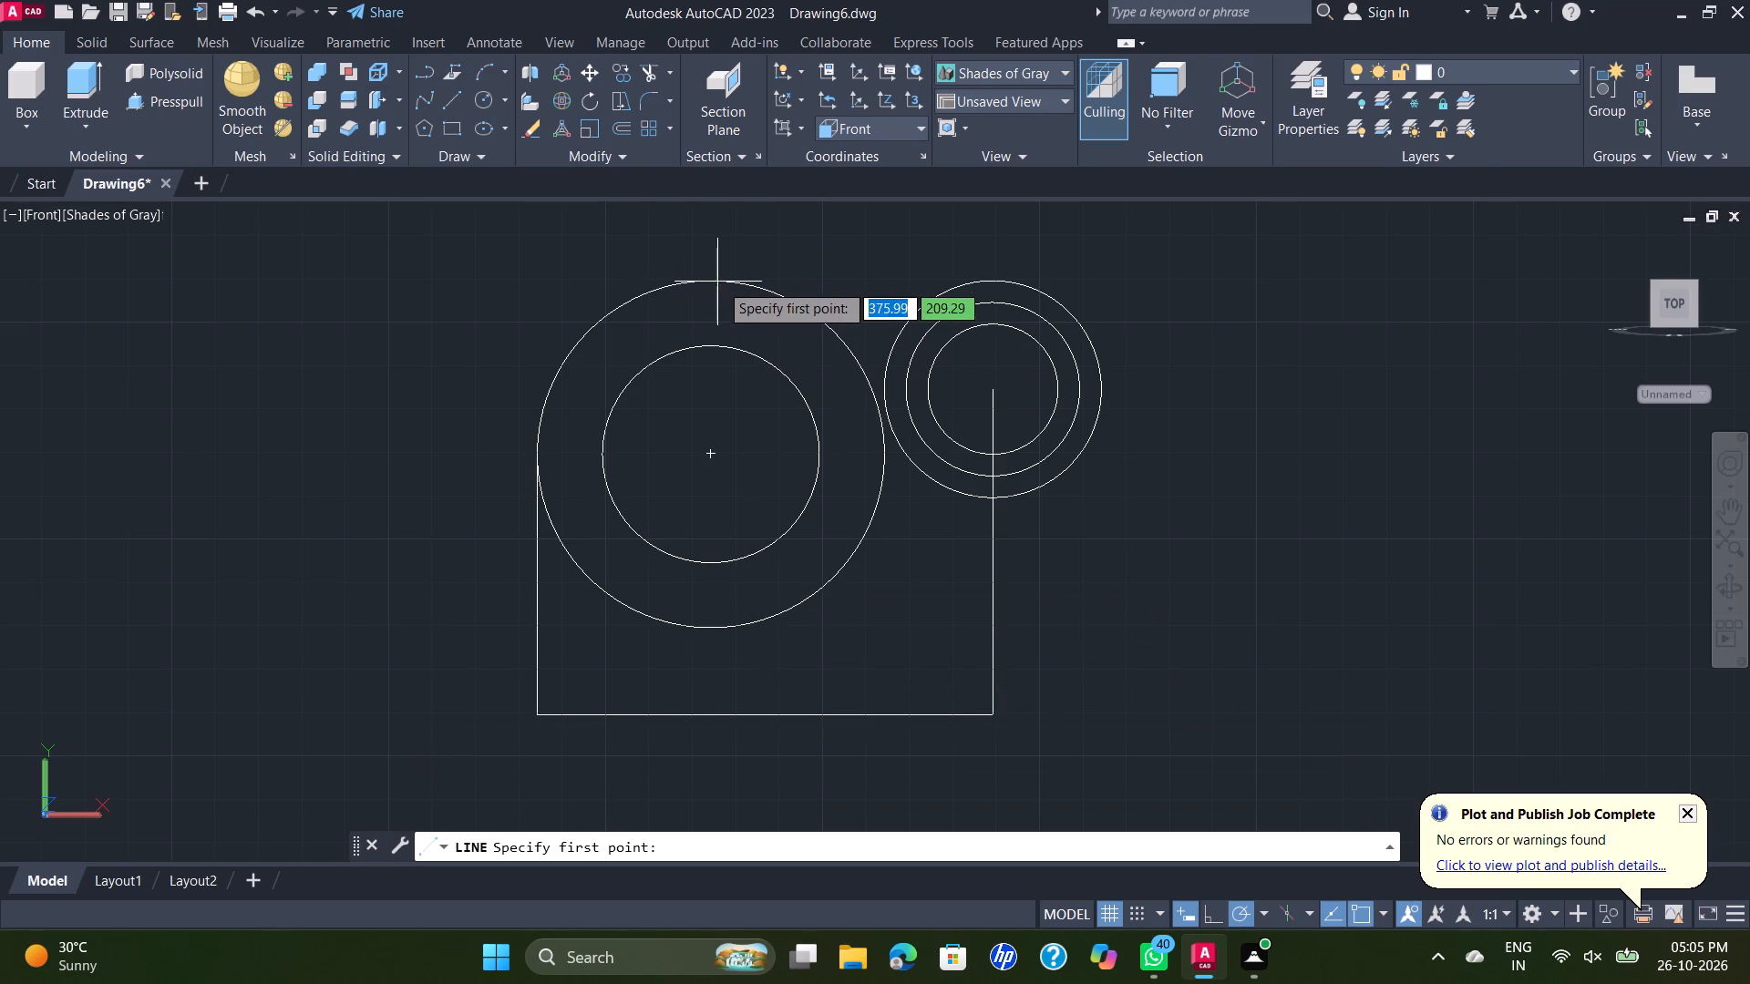
click(712, 280)
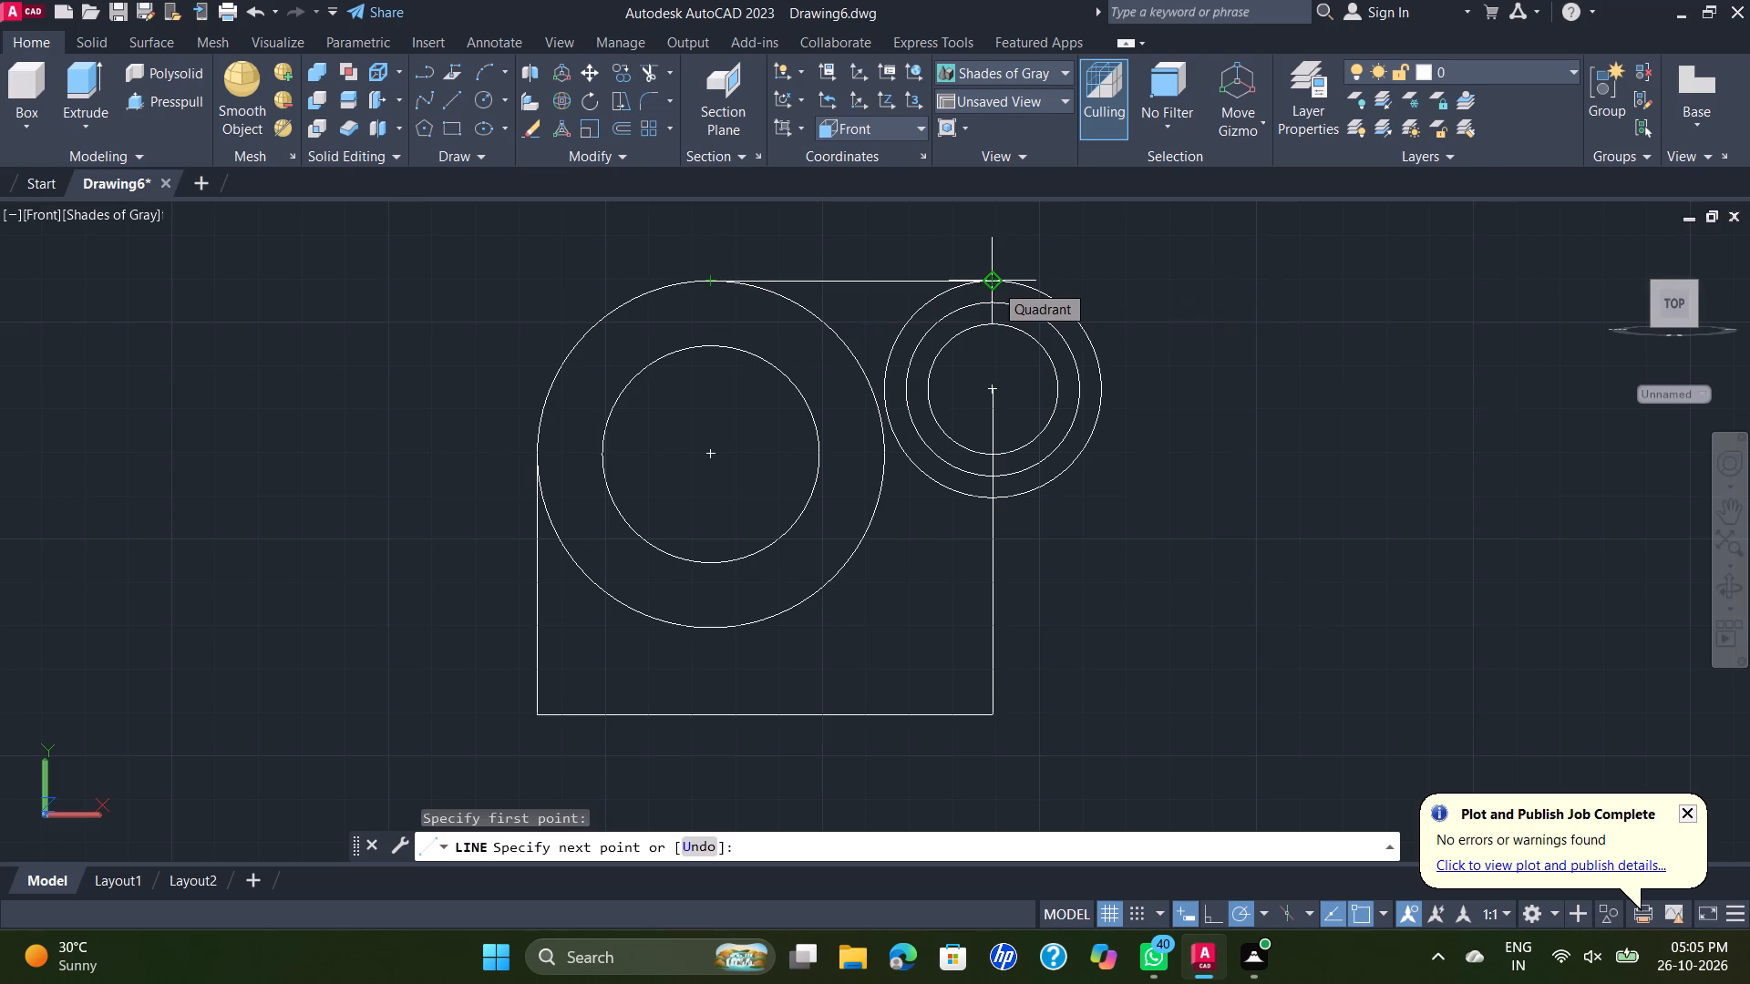
click(994, 282)
key(Escape)
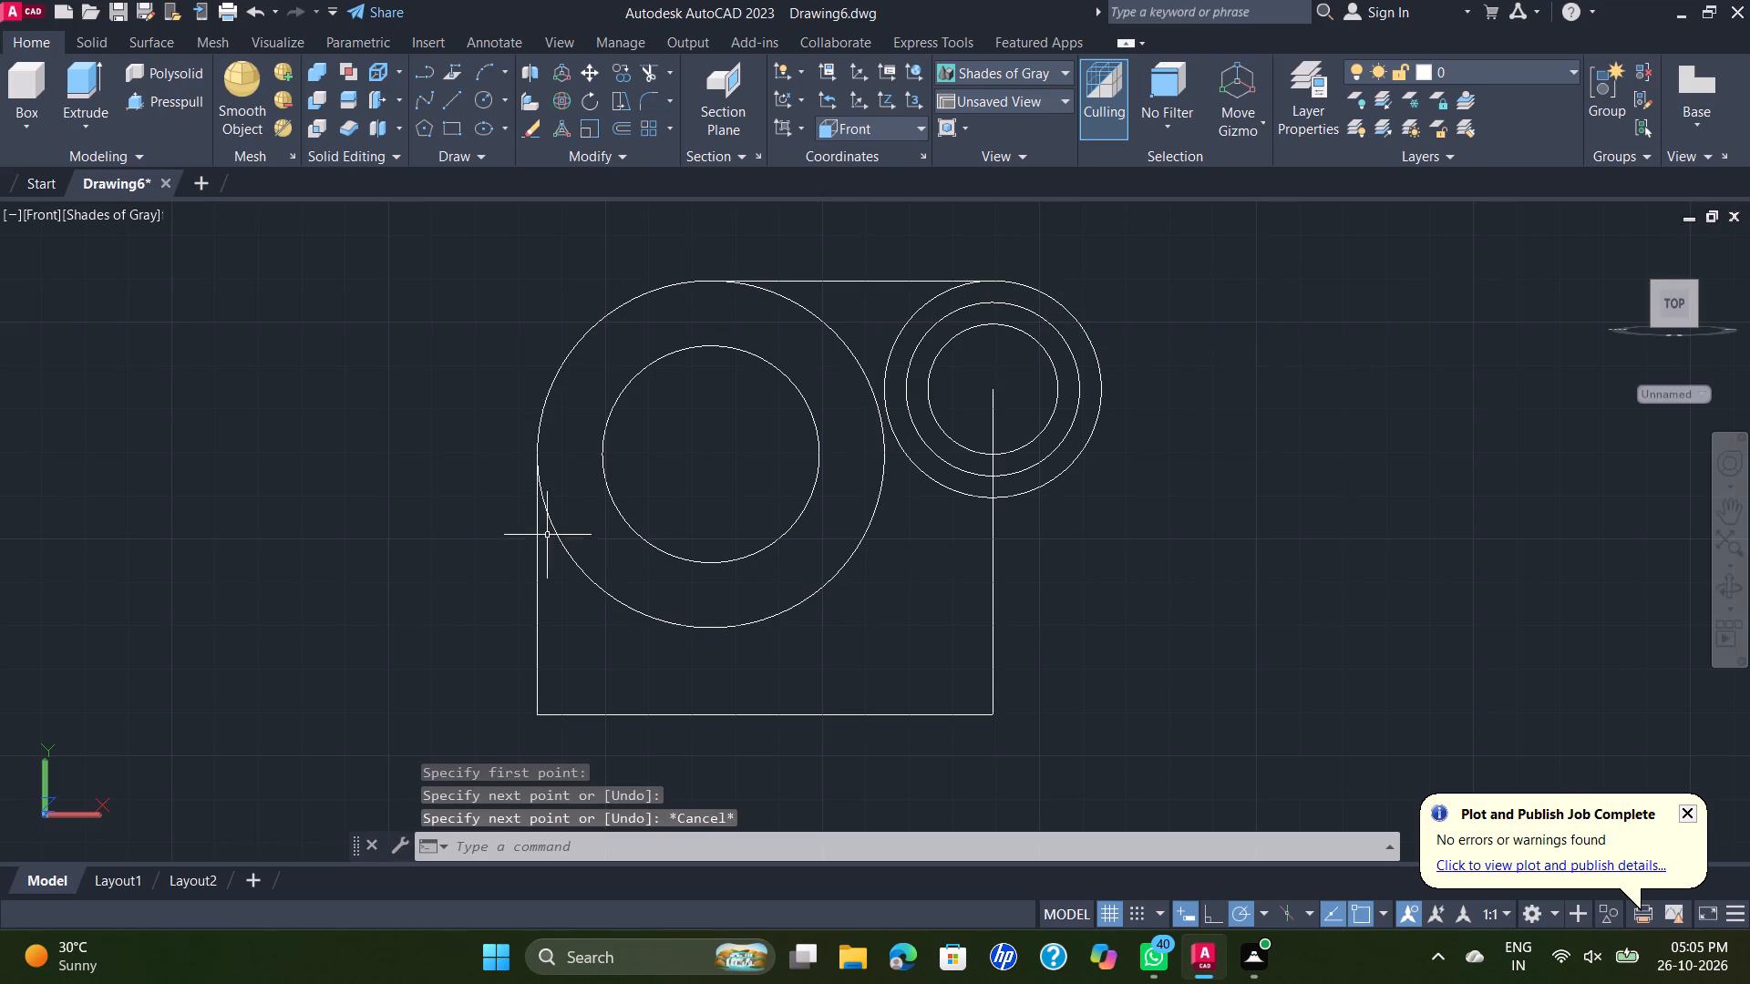
Draw a line 50 upward from the base line, then about 35 horizontally to the diameter 50 circle's lower quadrant.
key(space)
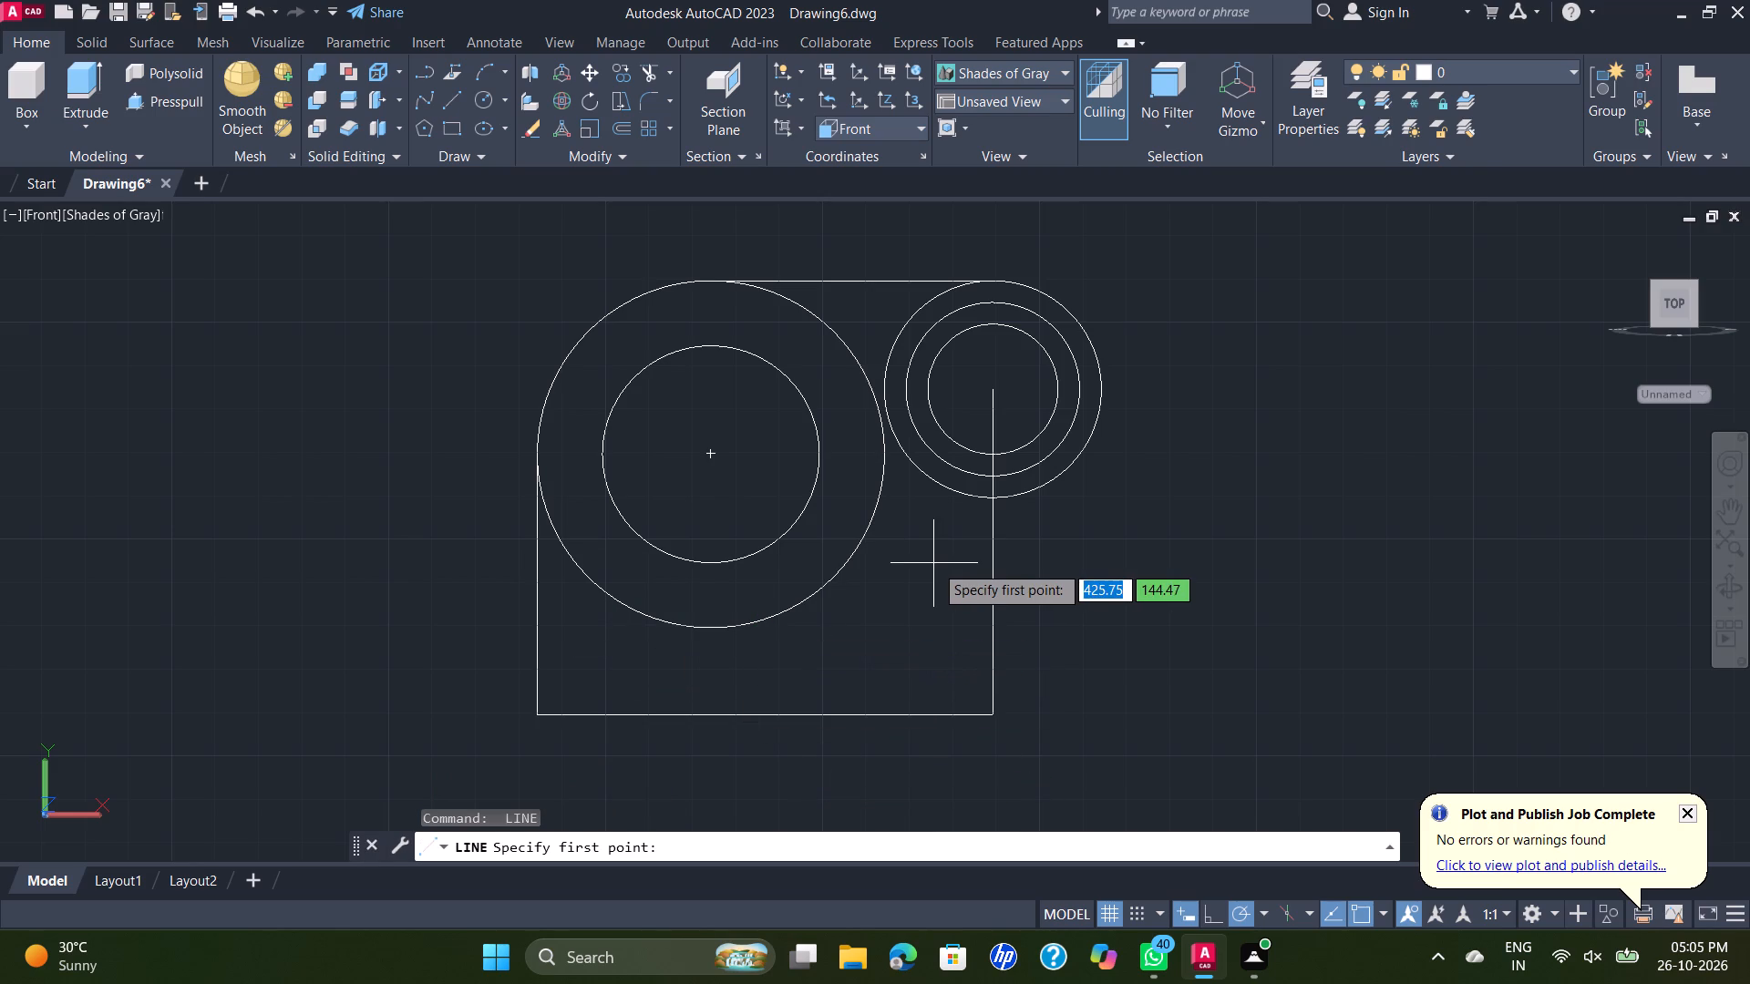
key(Escape)
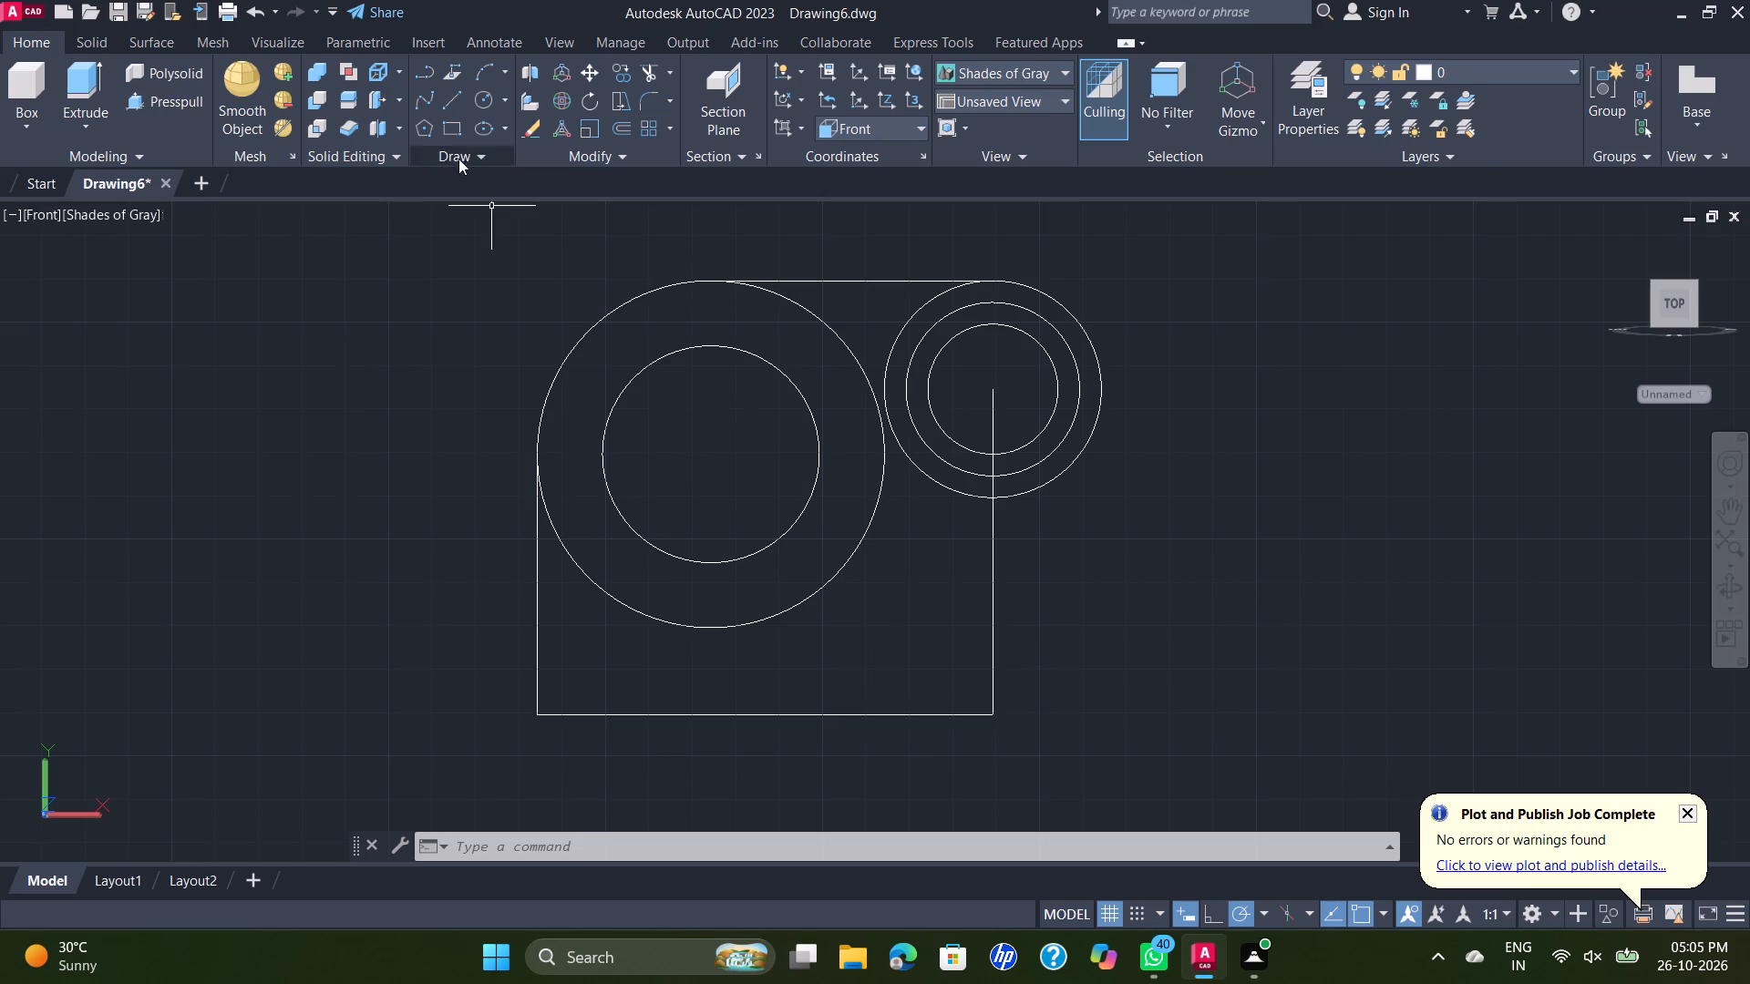
click(449, 102)
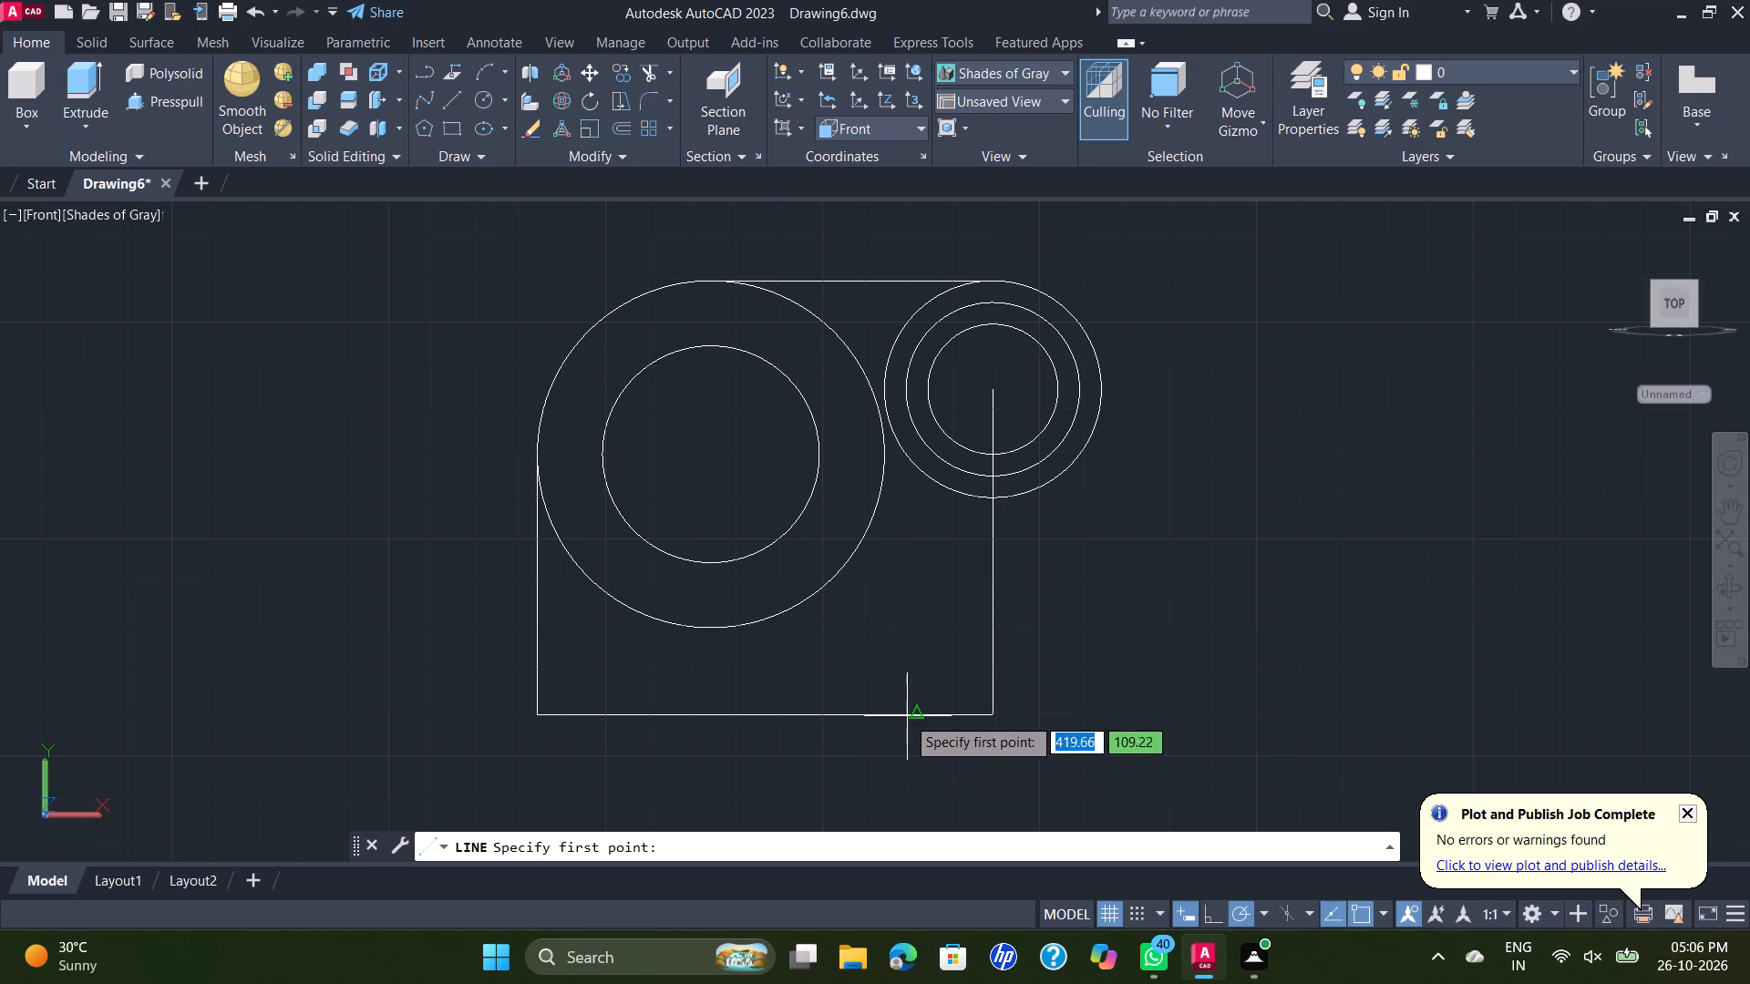
click(845, 717)
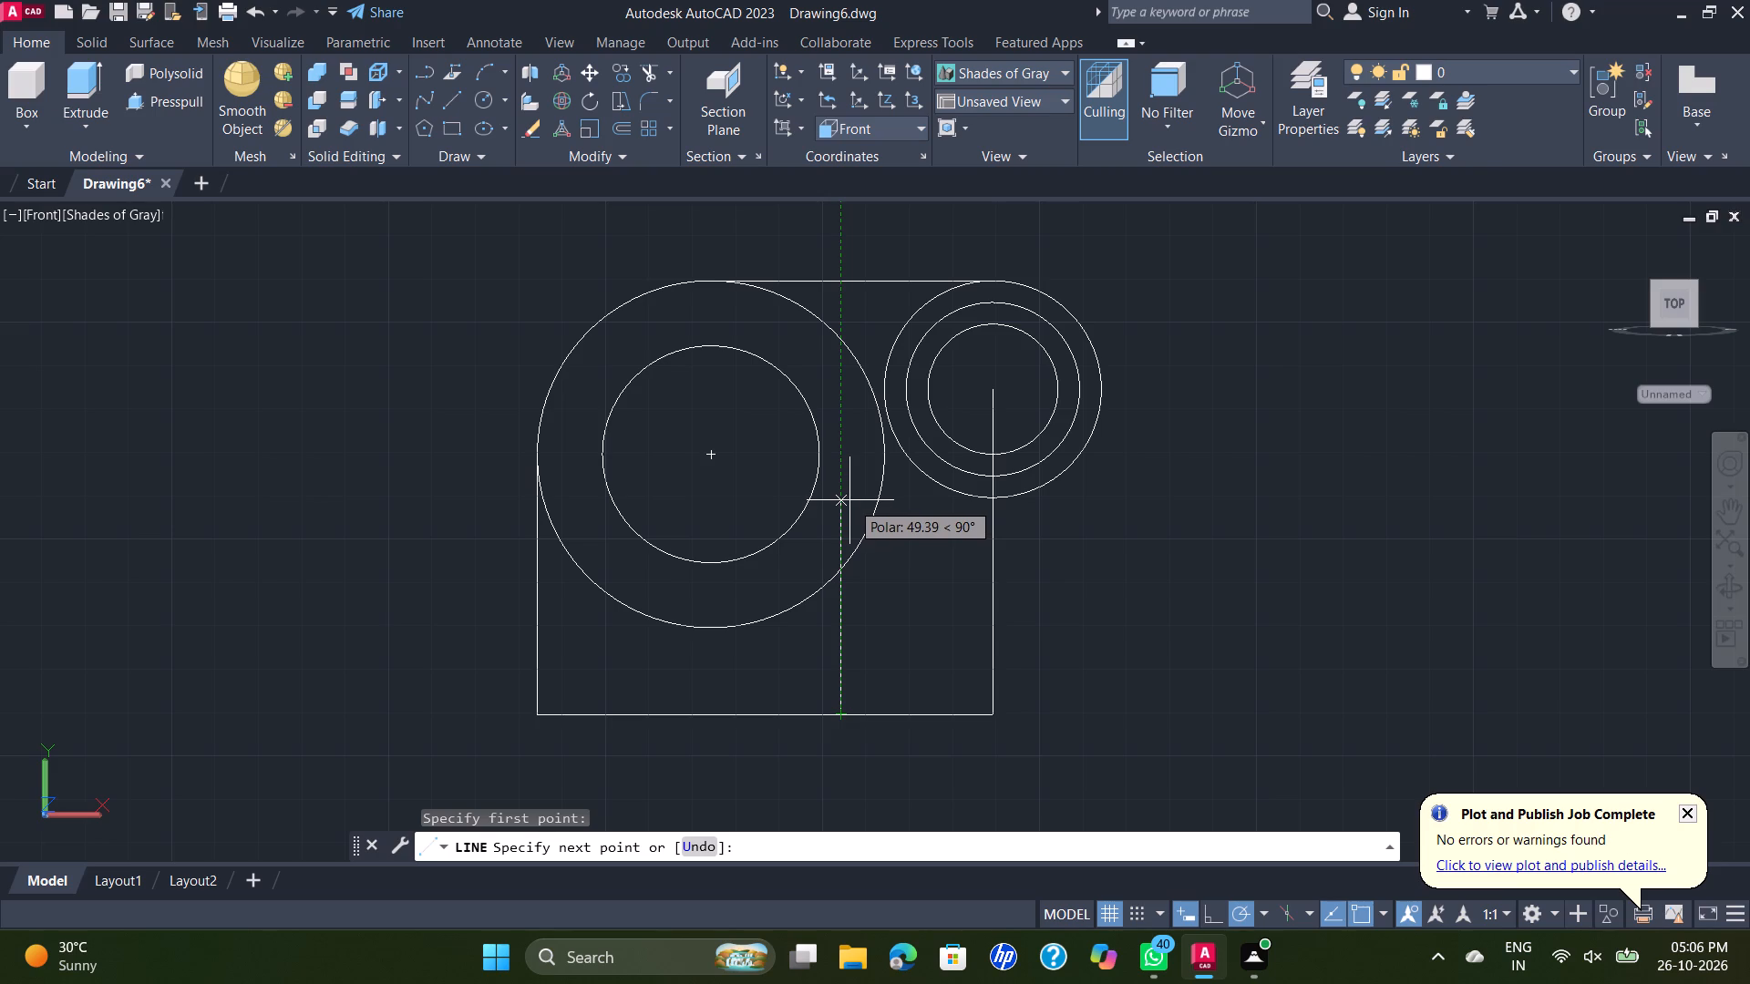
key(5)
key(0)
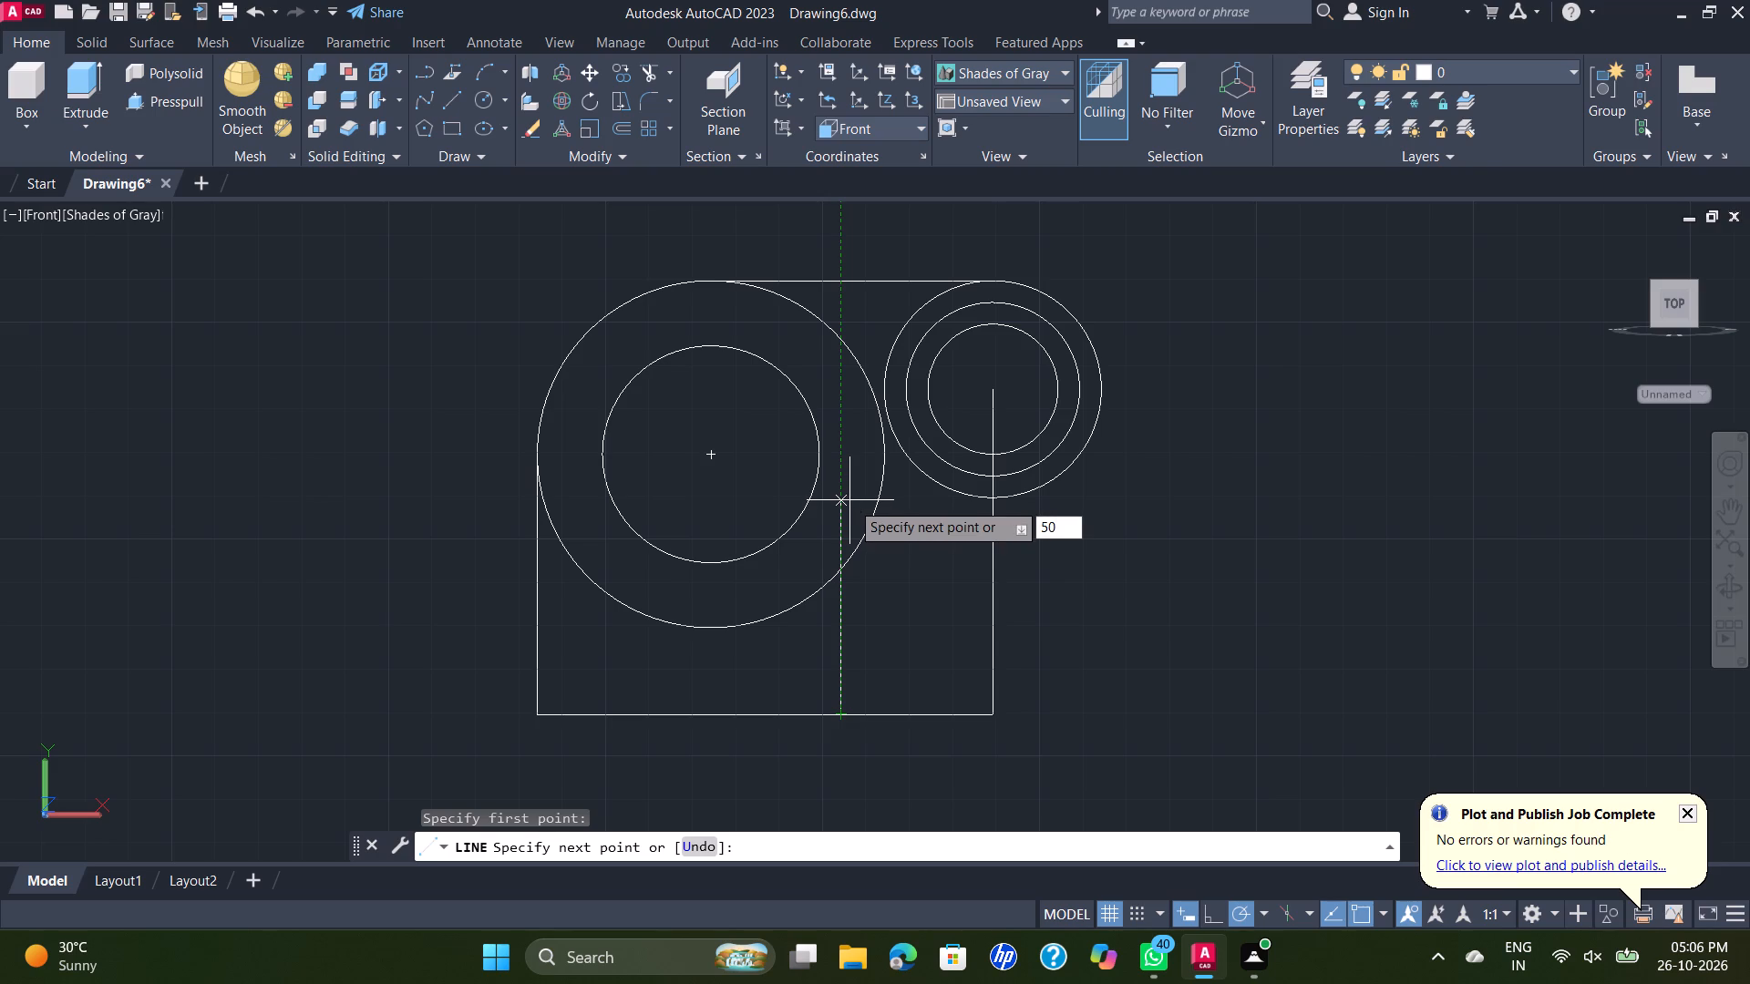
key(Return)
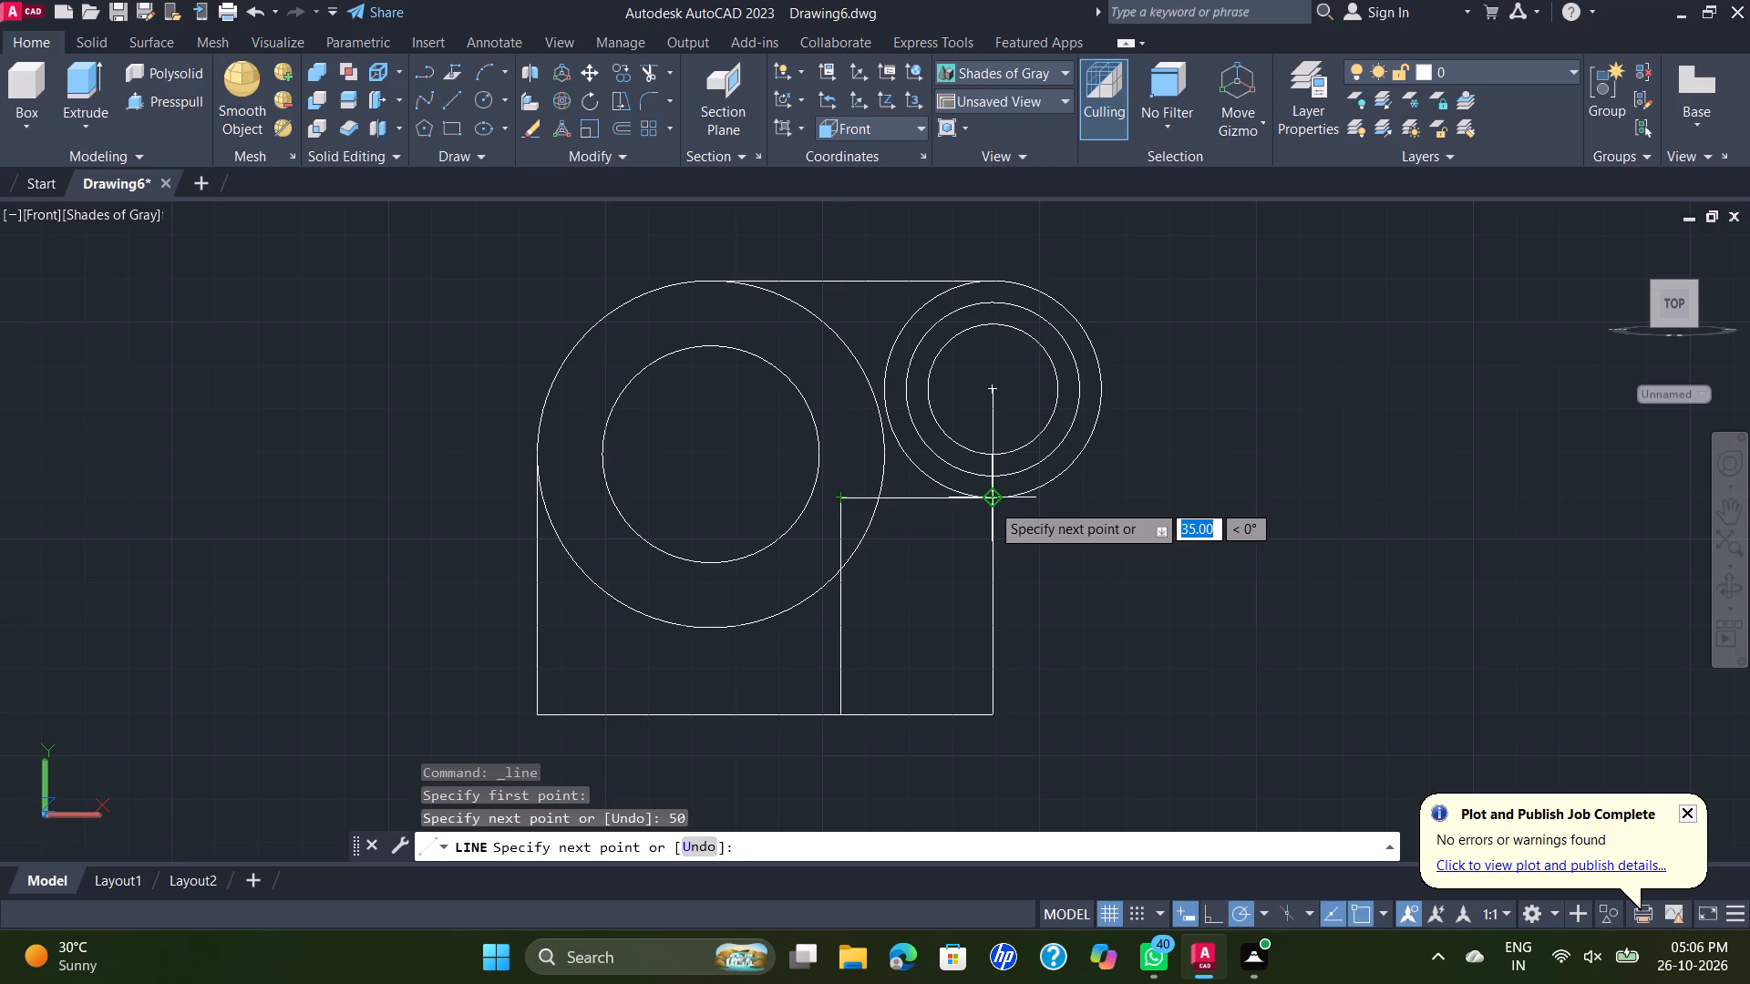
click(991, 503)
key(Escape)
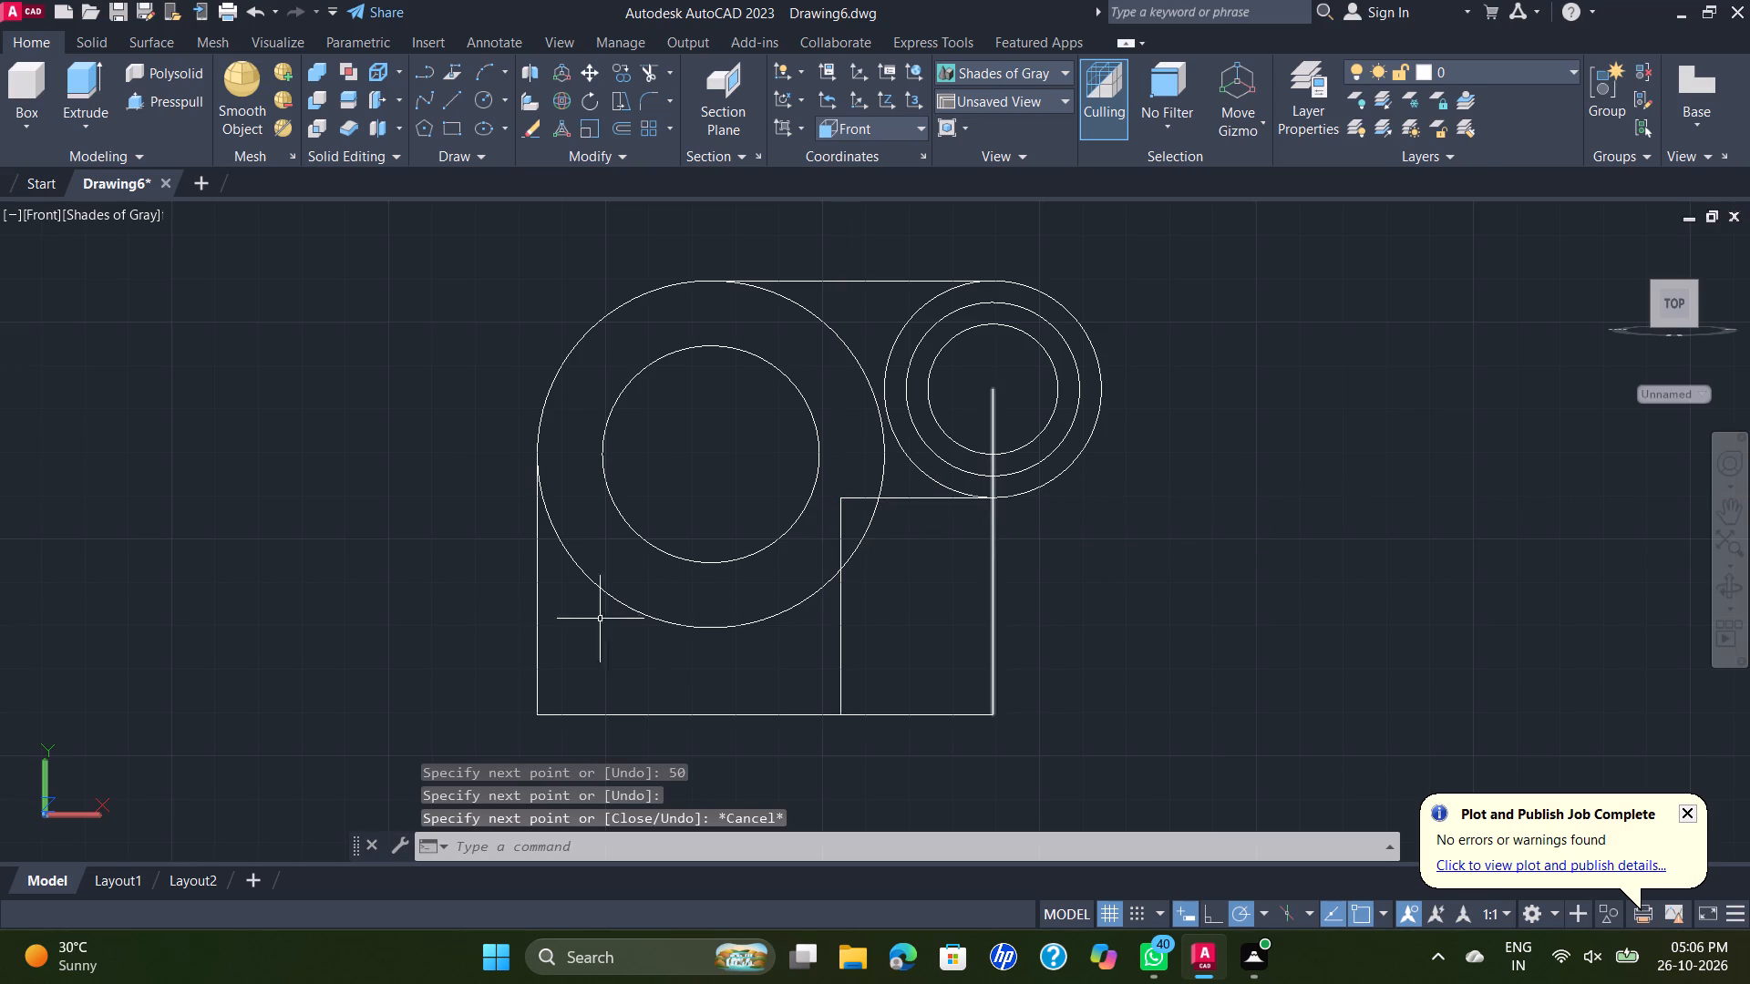
Fillet the corner between the new horizontal line and the 50 vertical line with radius 25.
click(648, 99)
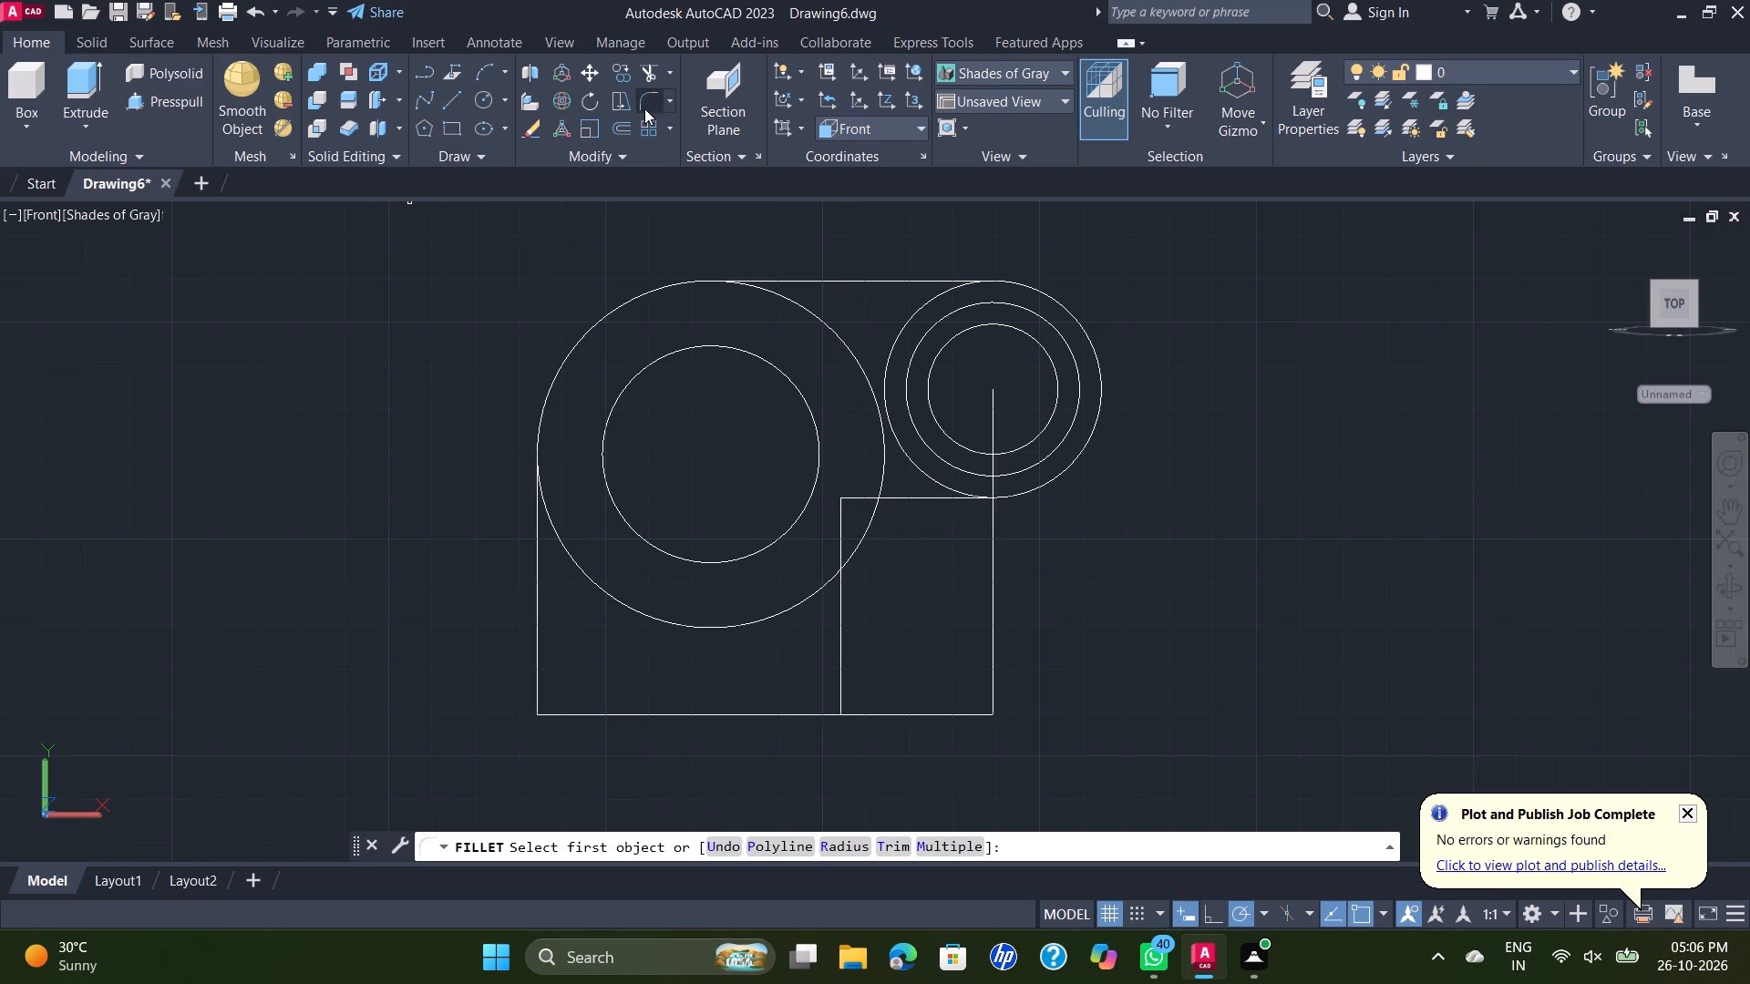
click(915, 498)
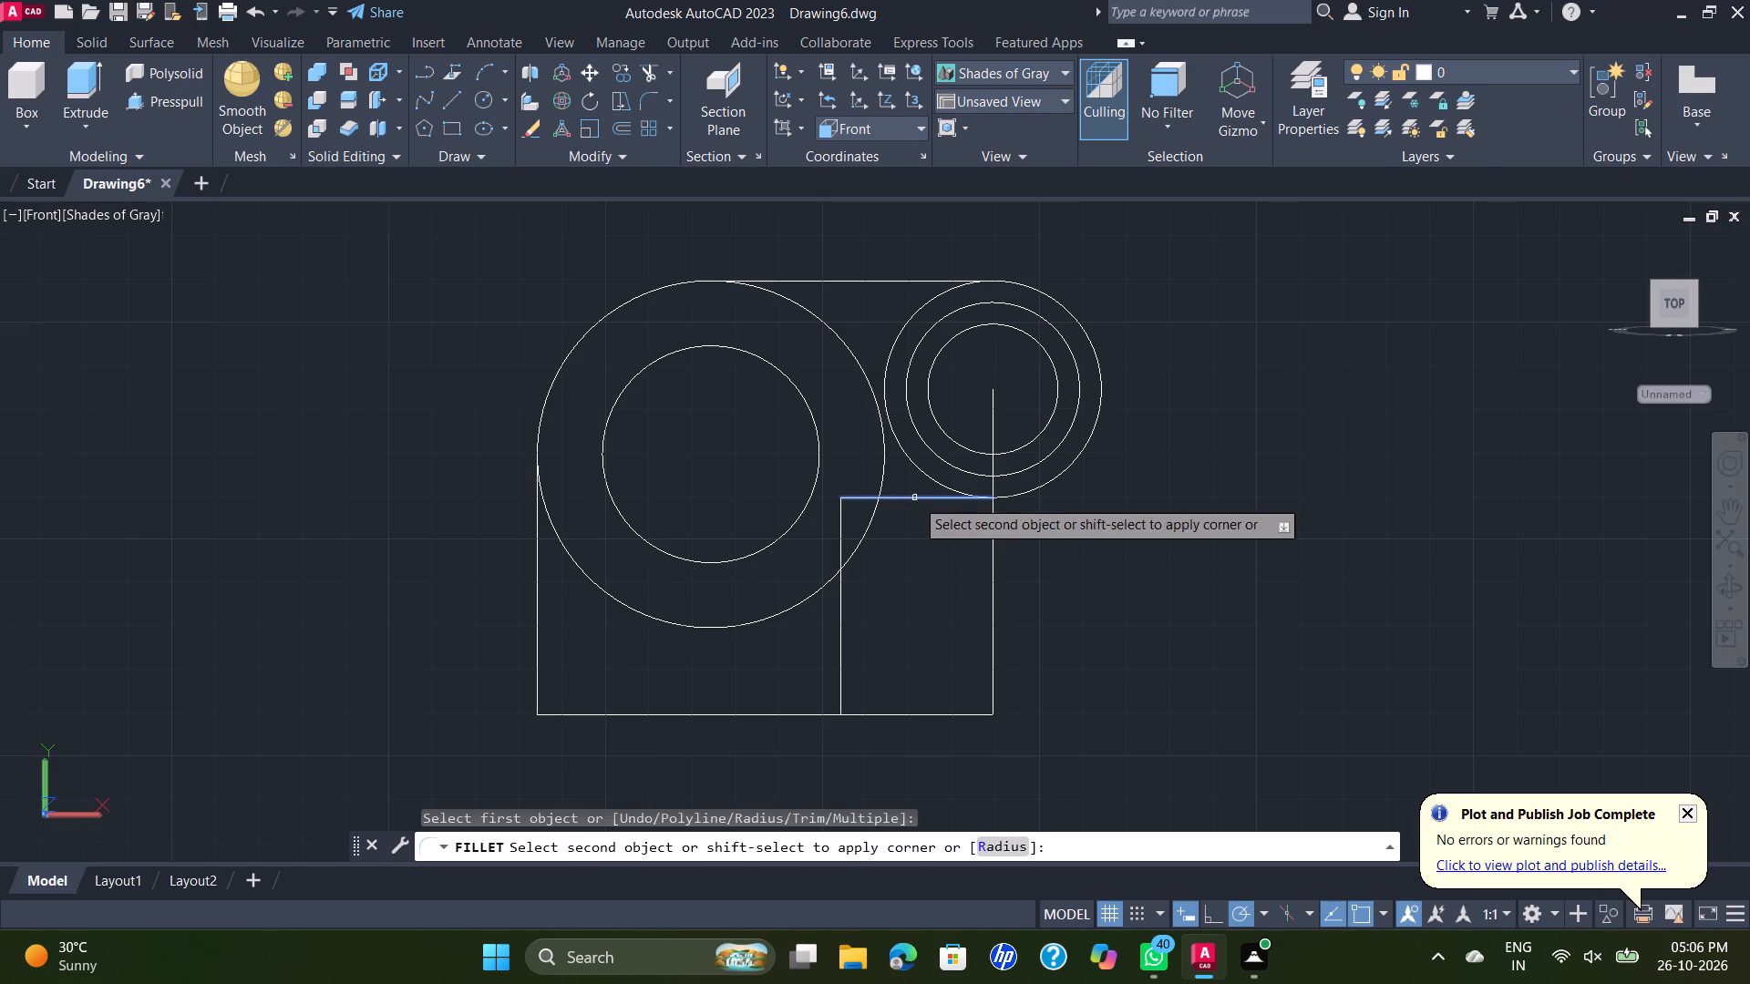
click(990, 849)
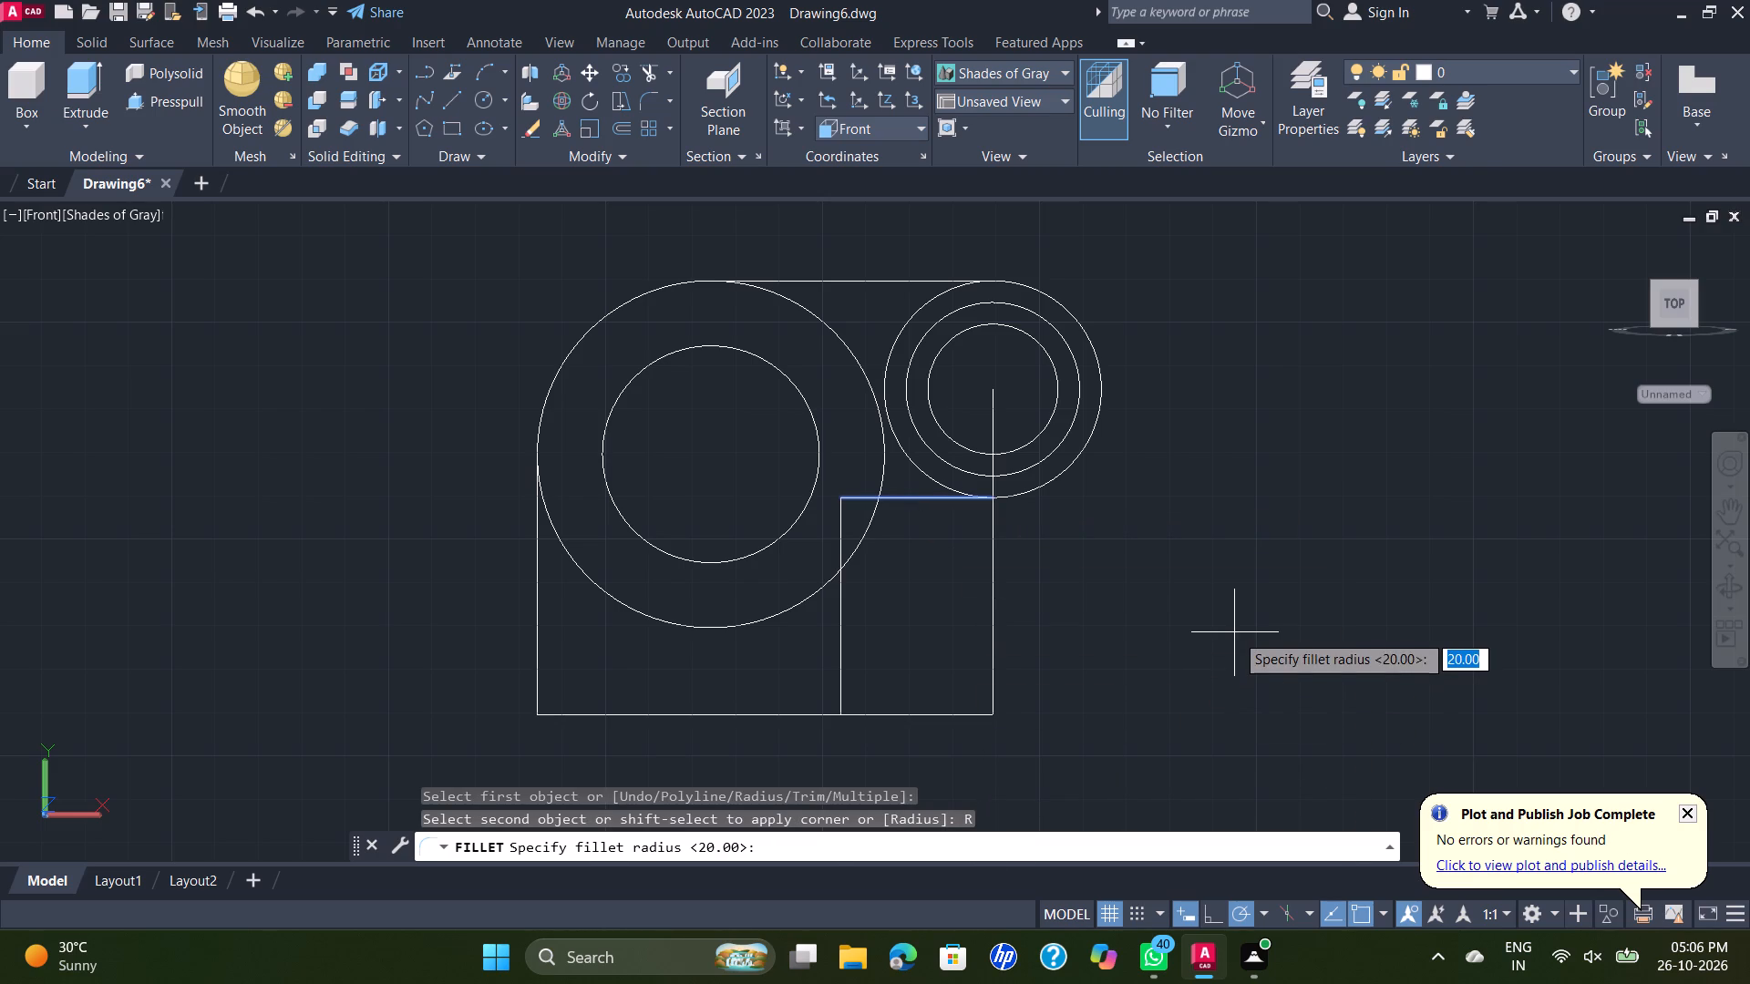
text(25)
key(Return)
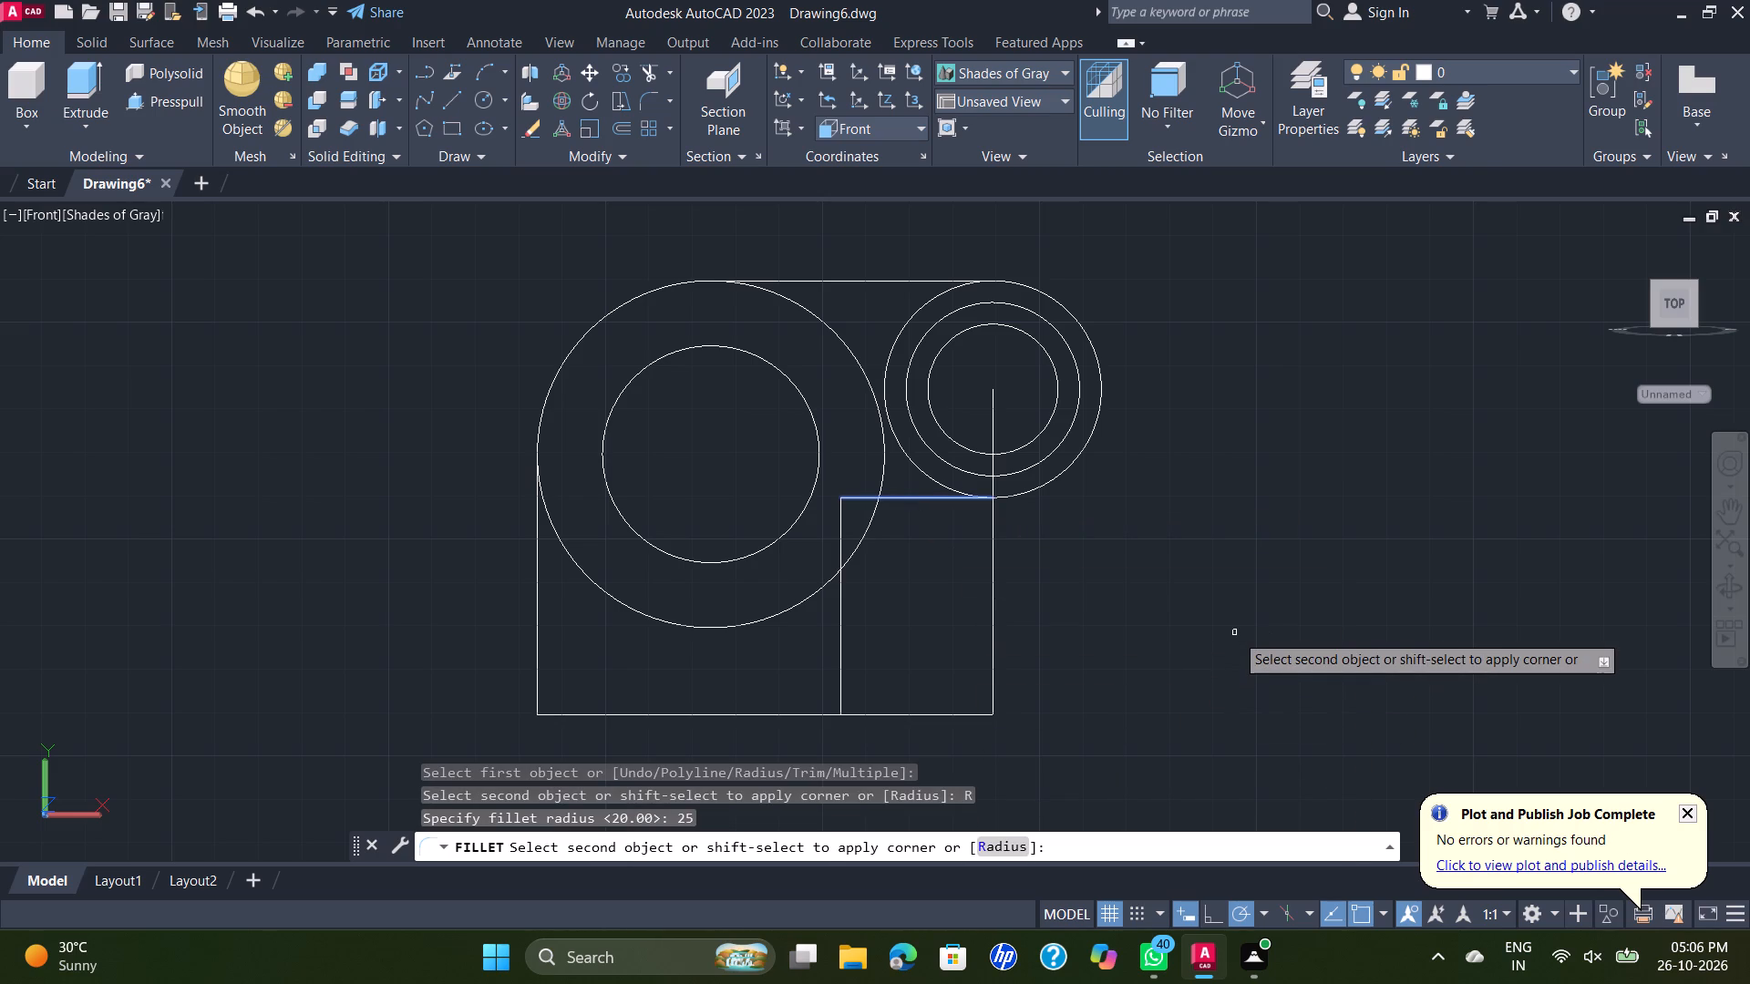
click(838, 621)
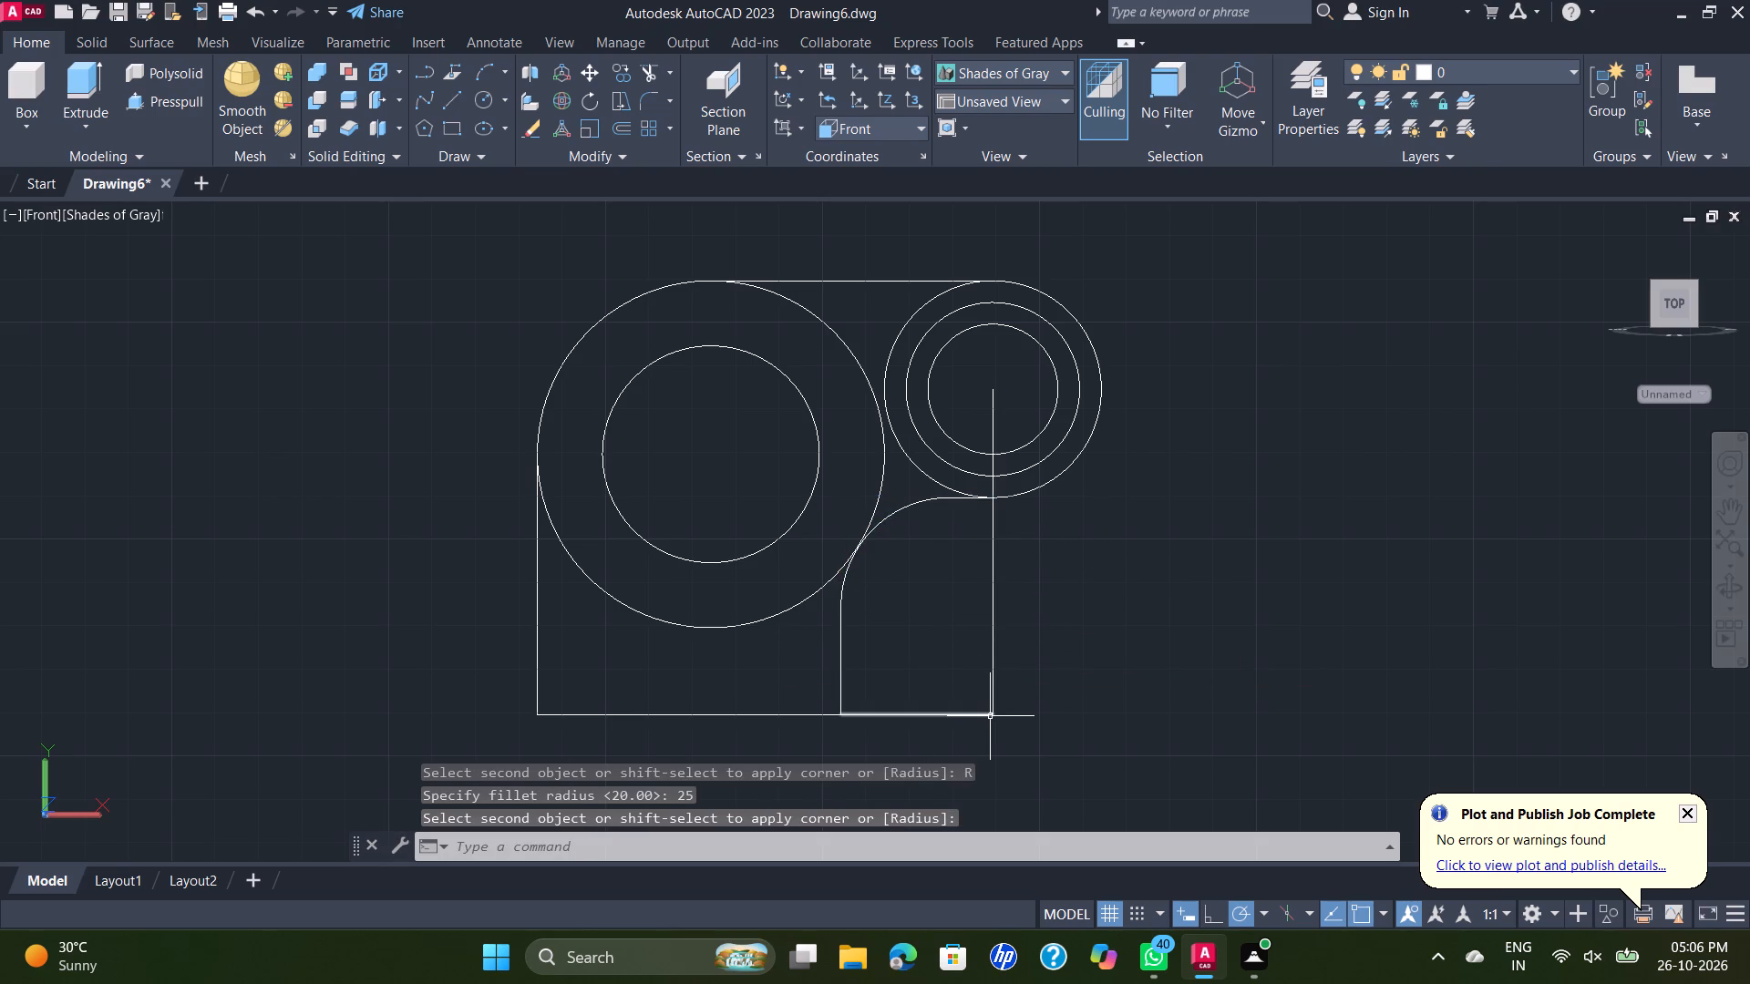
key(Escape)
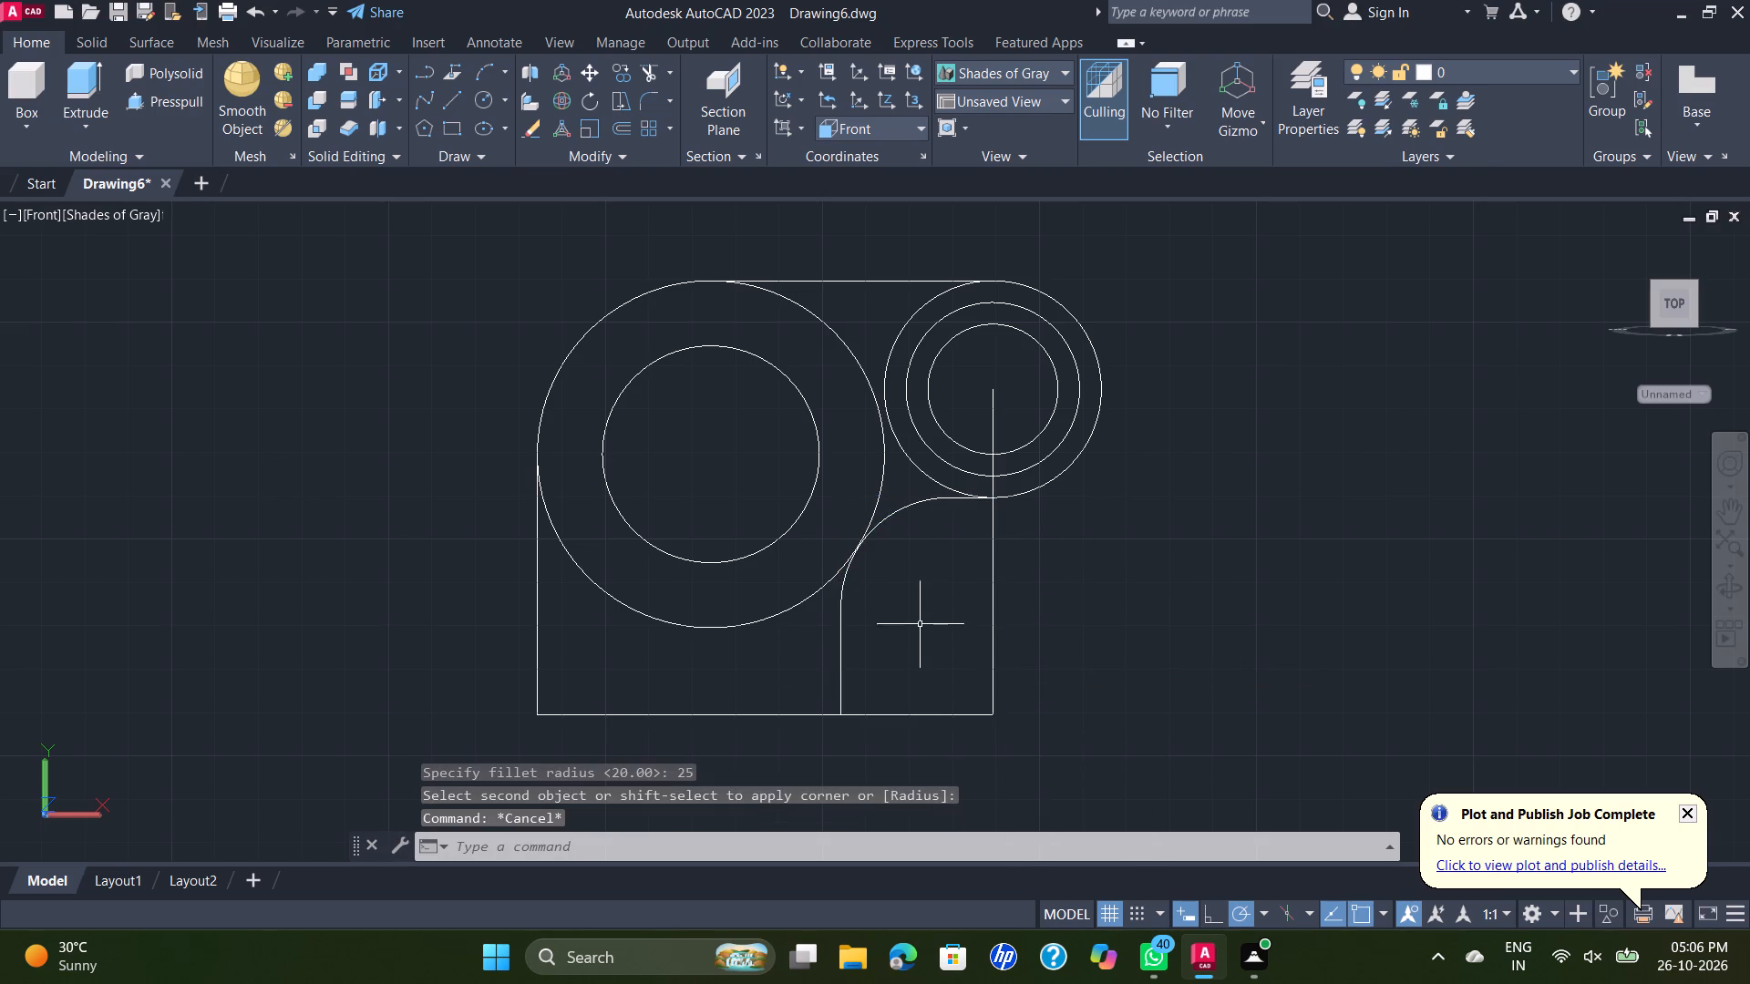
Delete the 75 vertical line and the base line segment extending beyond the 50 vertical line.
click(993, 558)
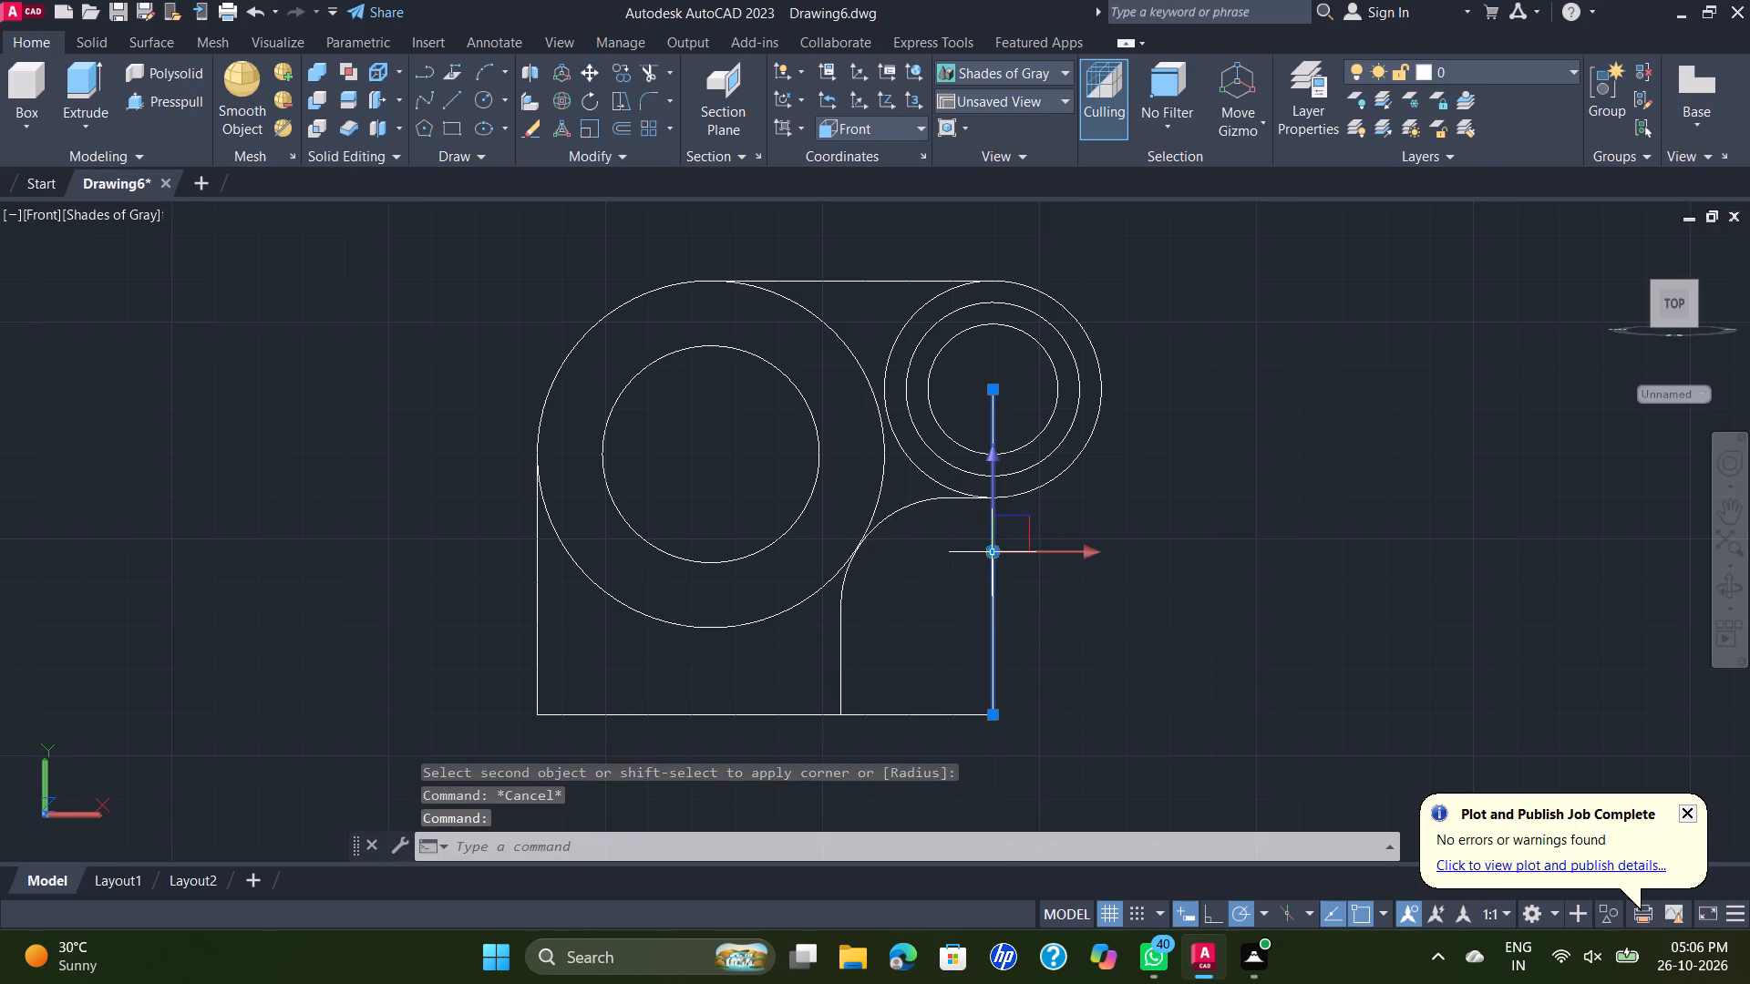
key(Delete)
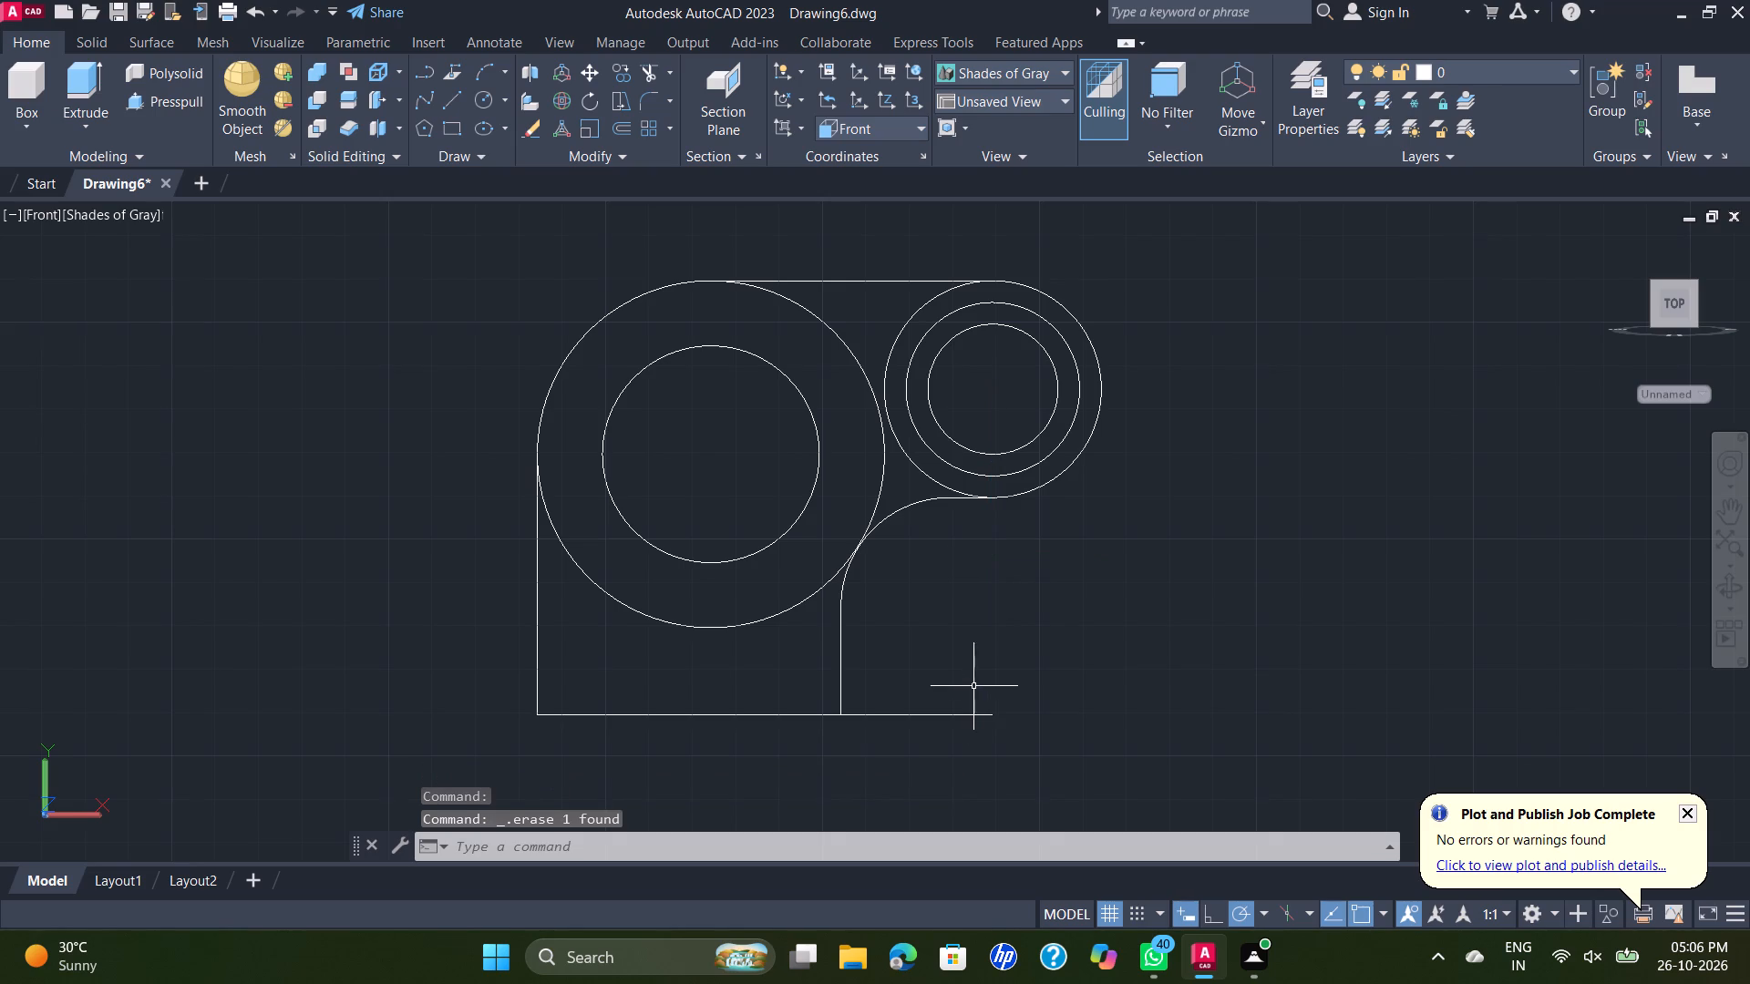
click(964, 712)
key(Delete)
Trim away the part of the radius 40 circle lying inside the profile, keeping only its outer corner arc.
click(652, 70)
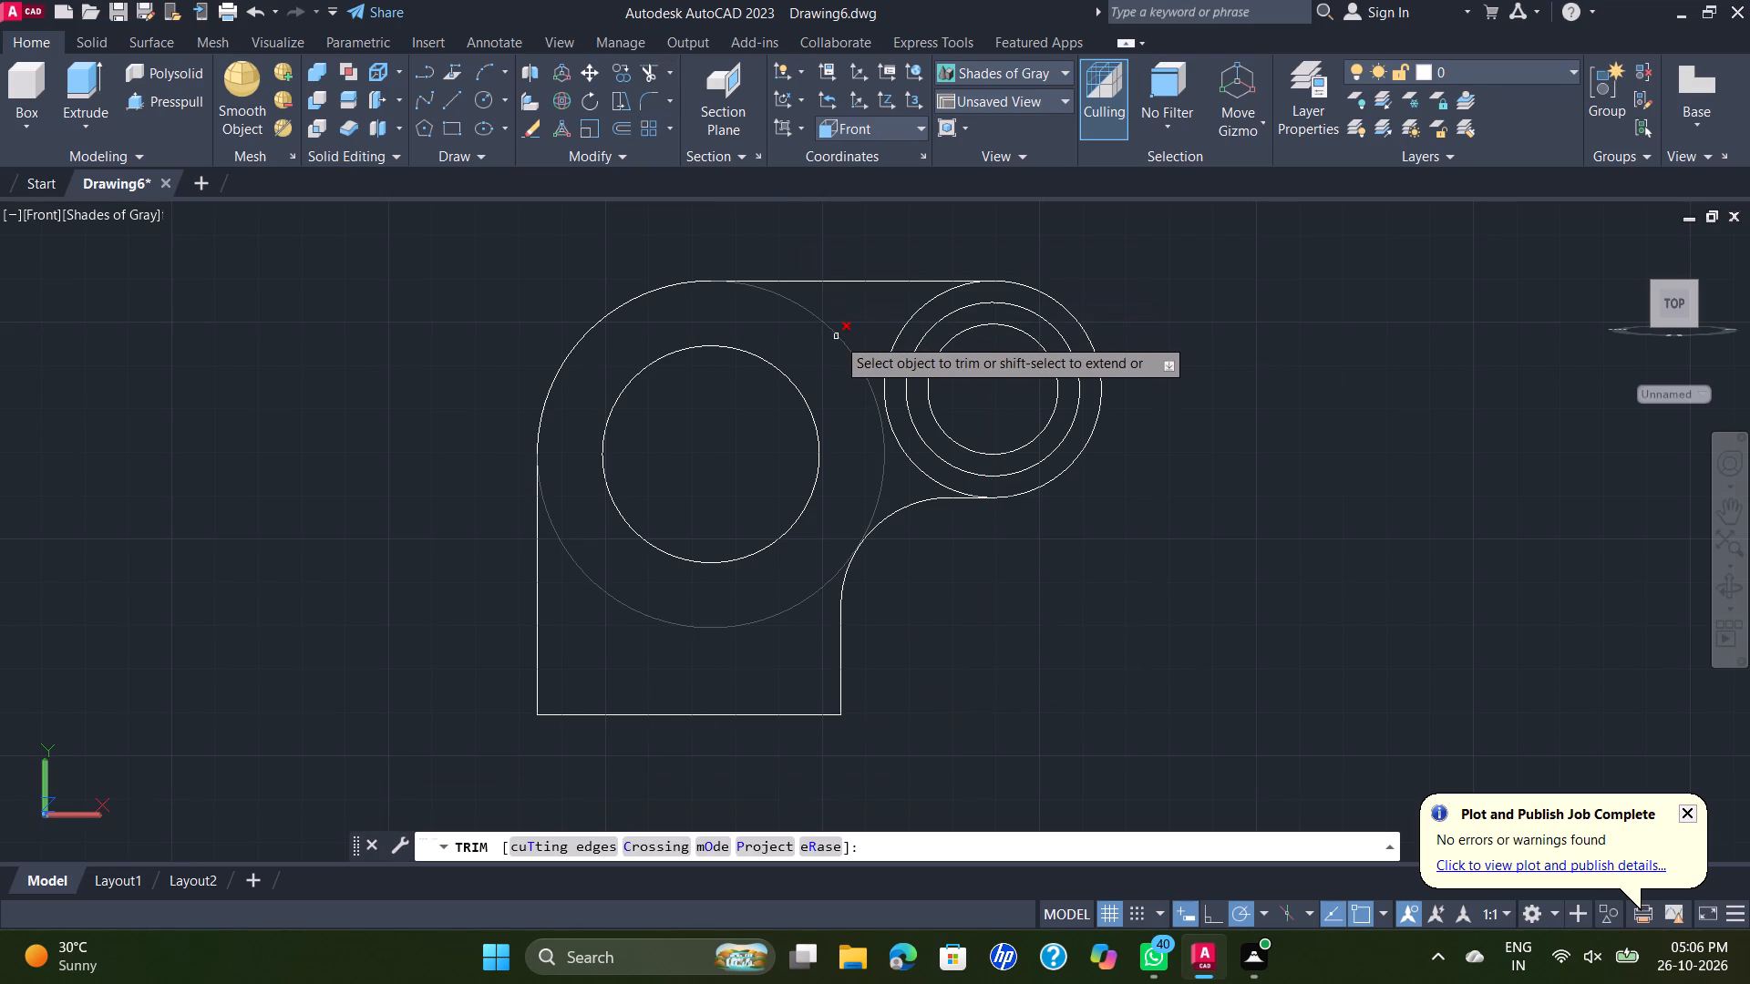
click(837, 337)
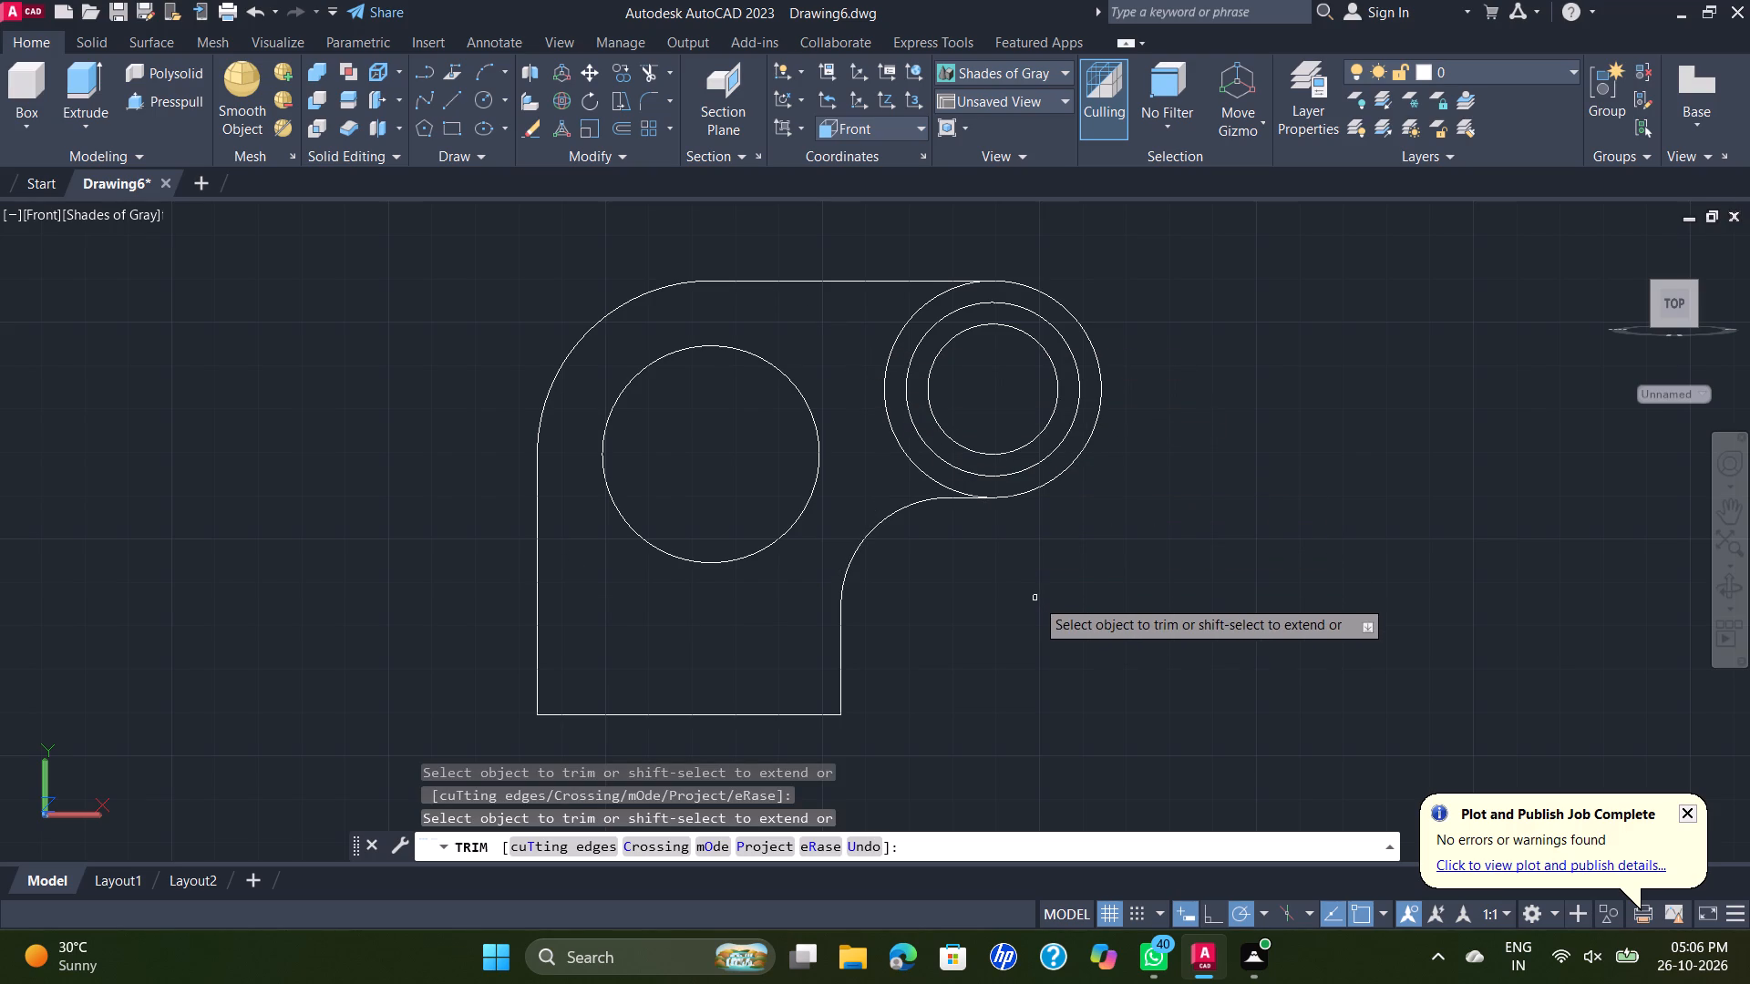
key(Escape)
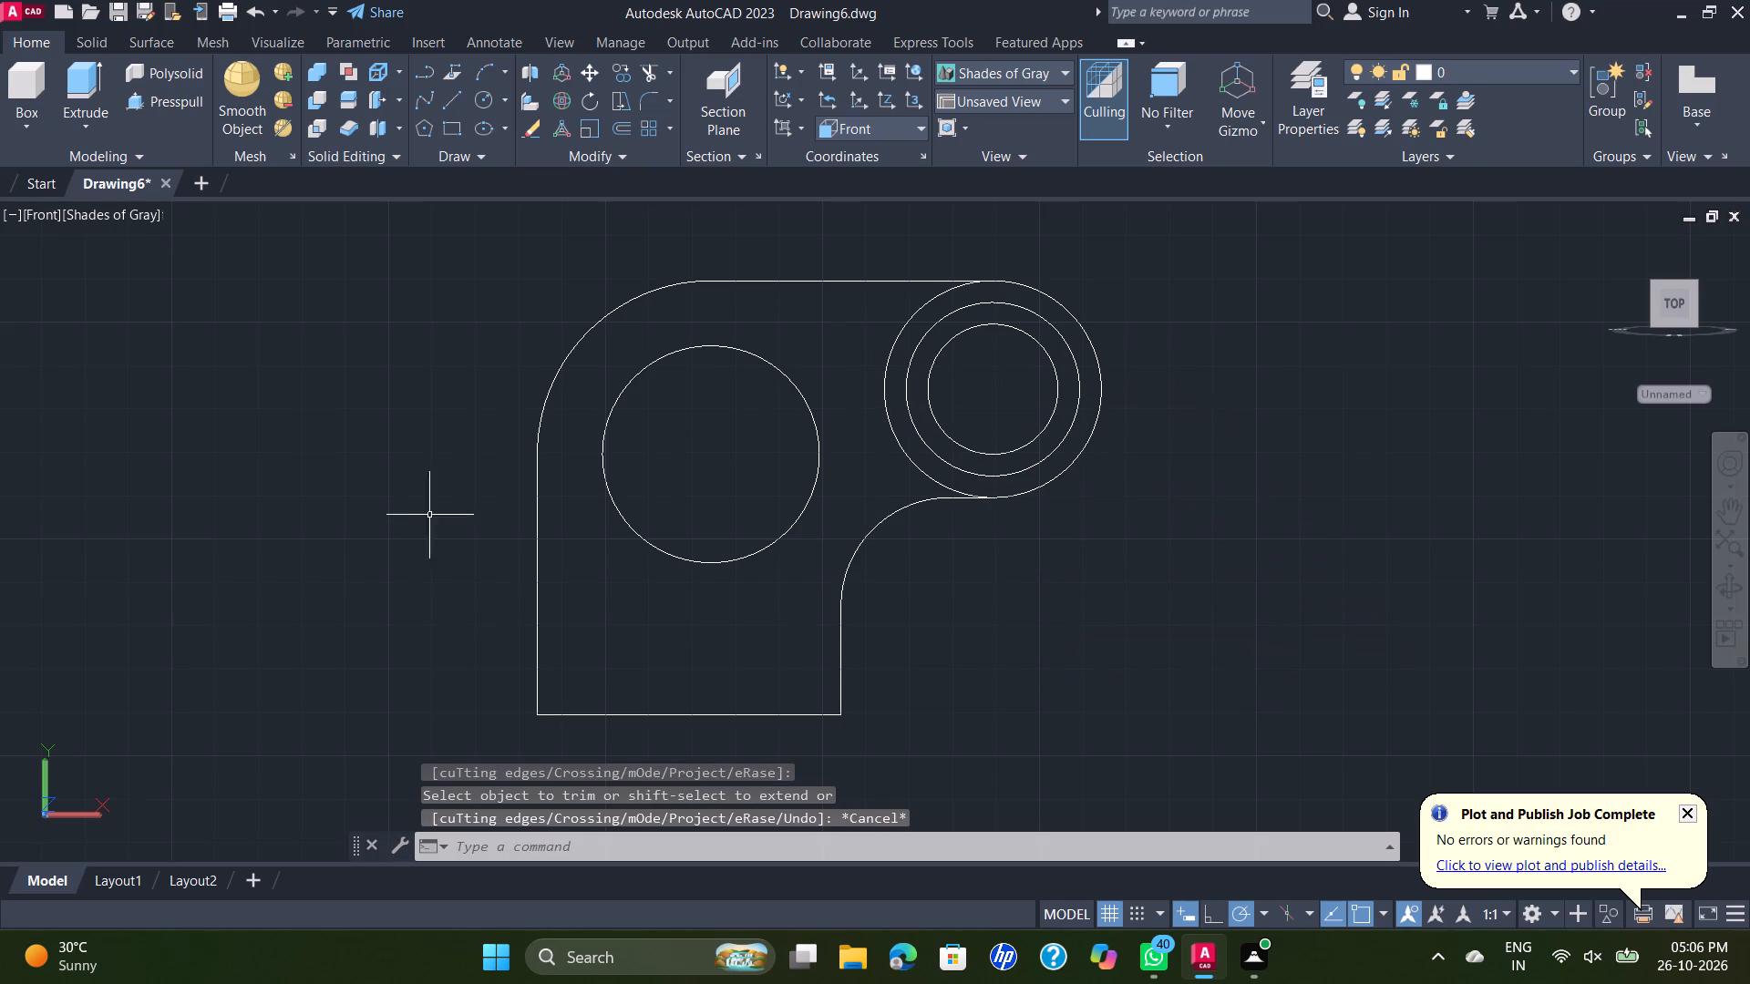
Join the front profile's connected lines and arcs into a single polyline.
click(55, 213)
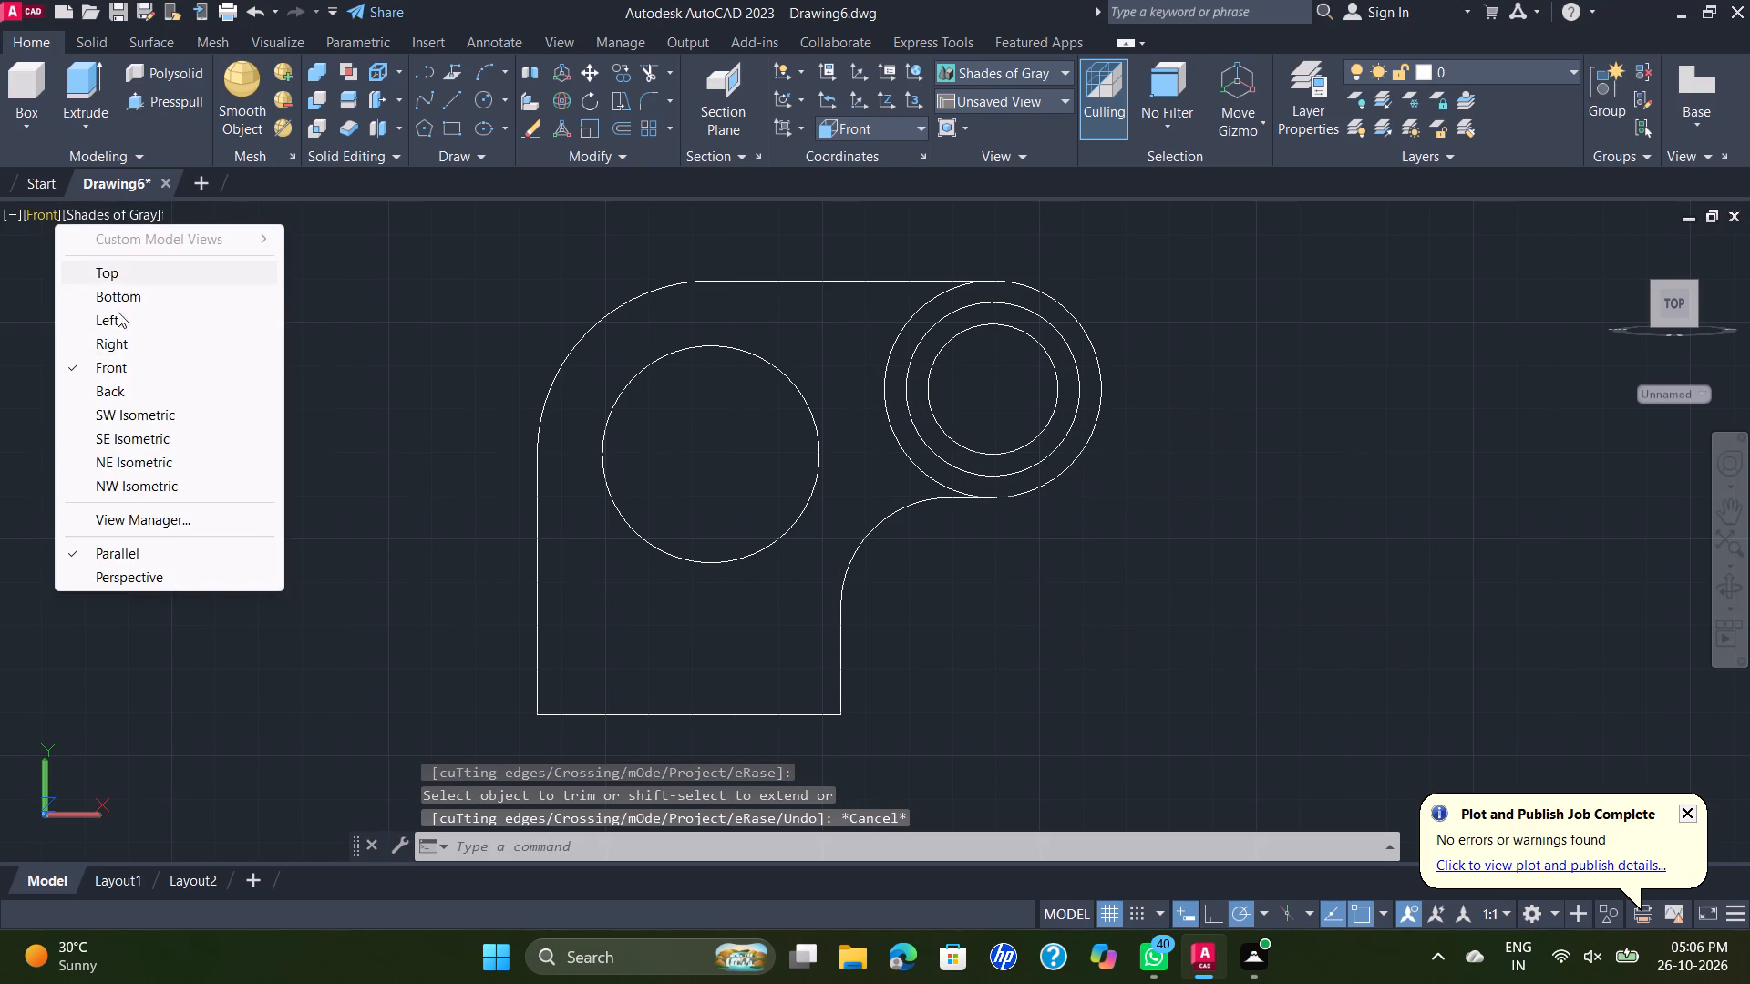
click(148, 433)
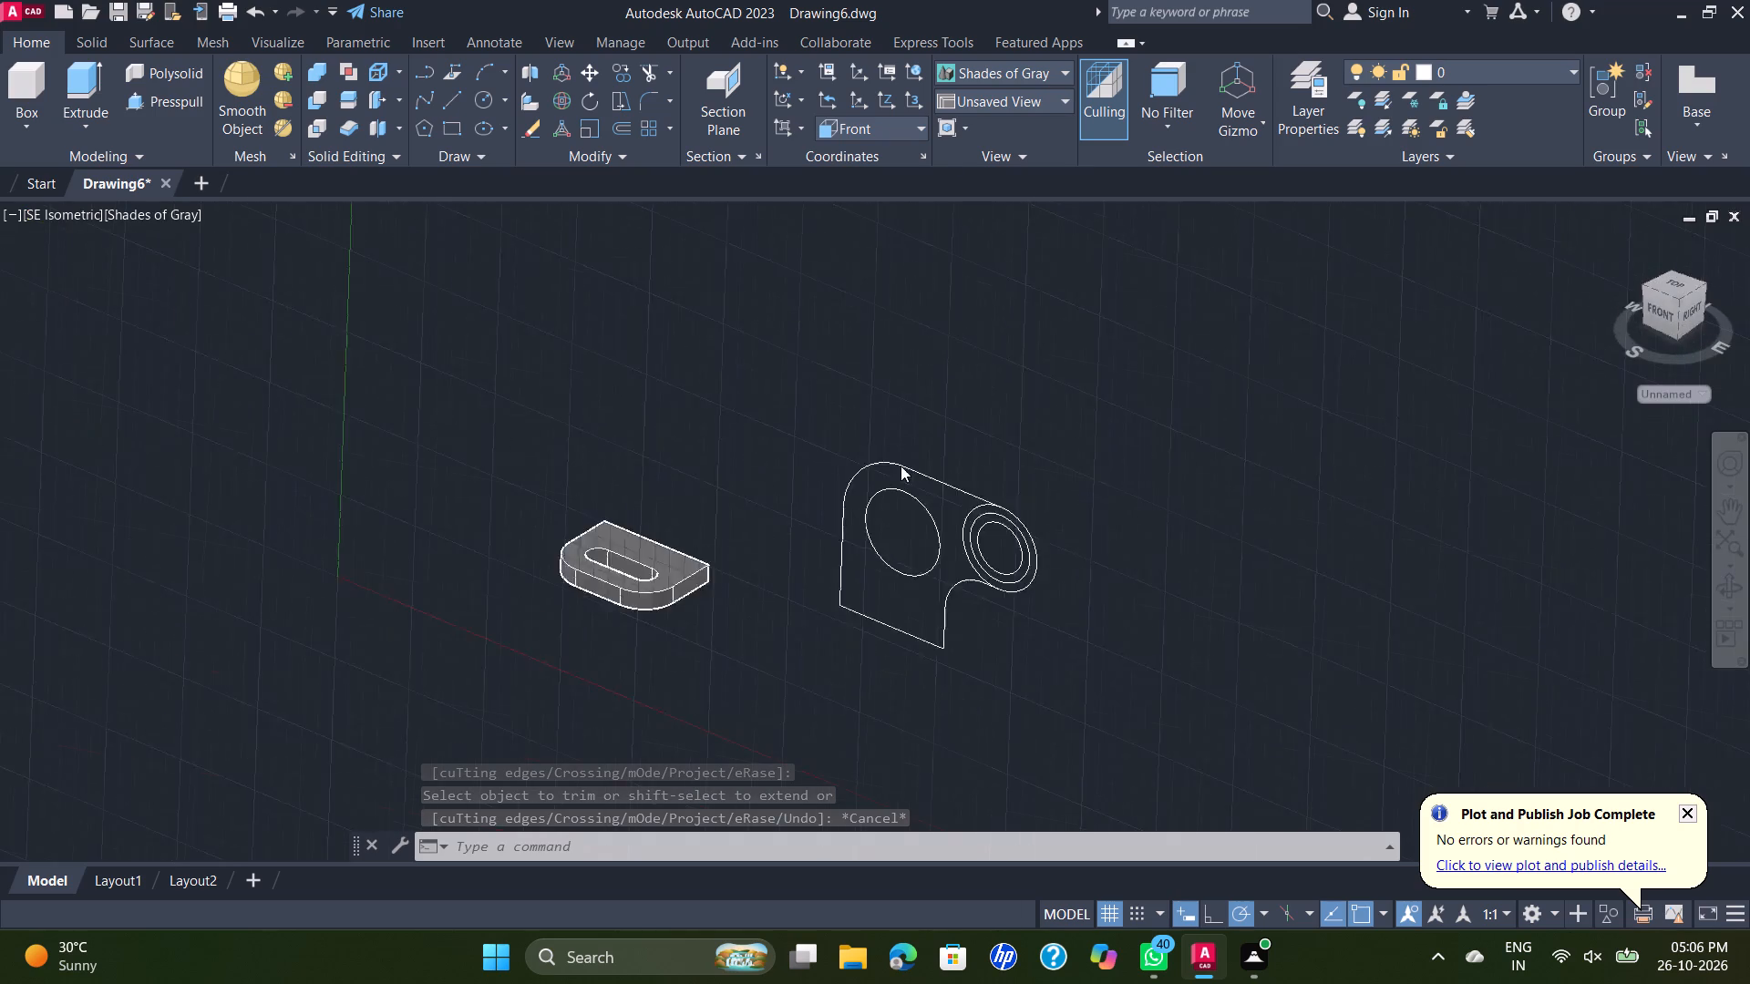
scroll(1047, 575, up, 2)
middle_drag(1026, 542, 1049, 448)
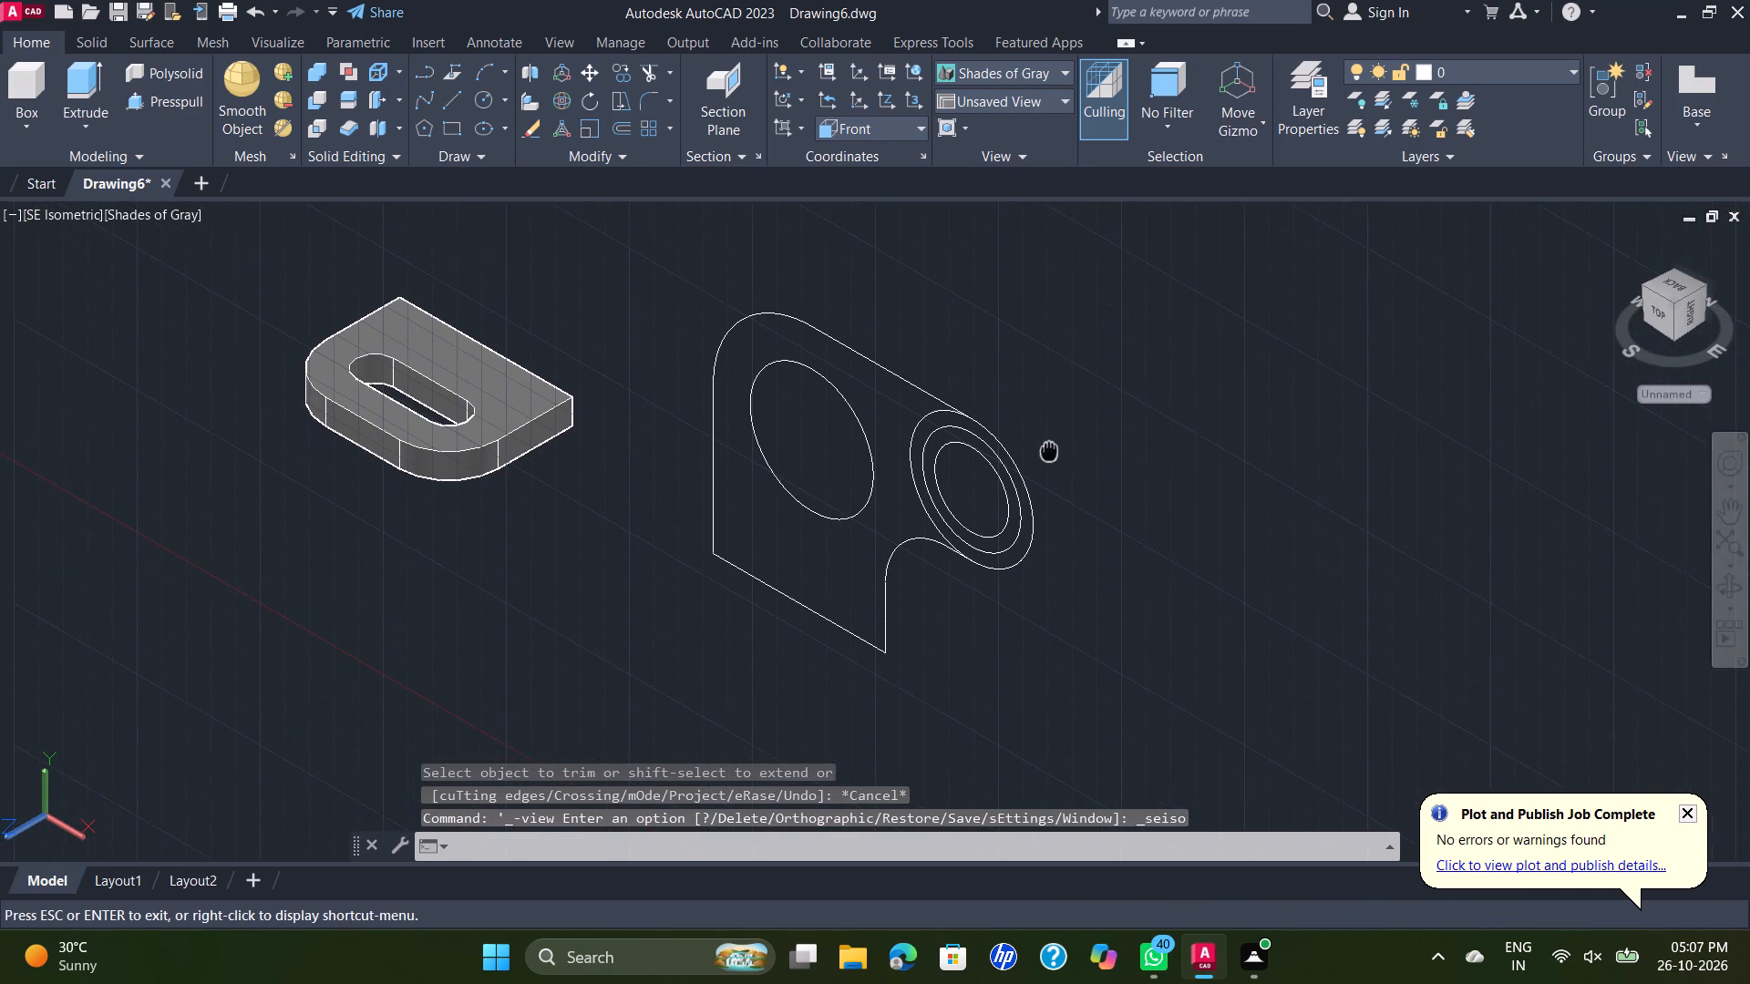
middle_drag(1049, 448, 1055, 434)
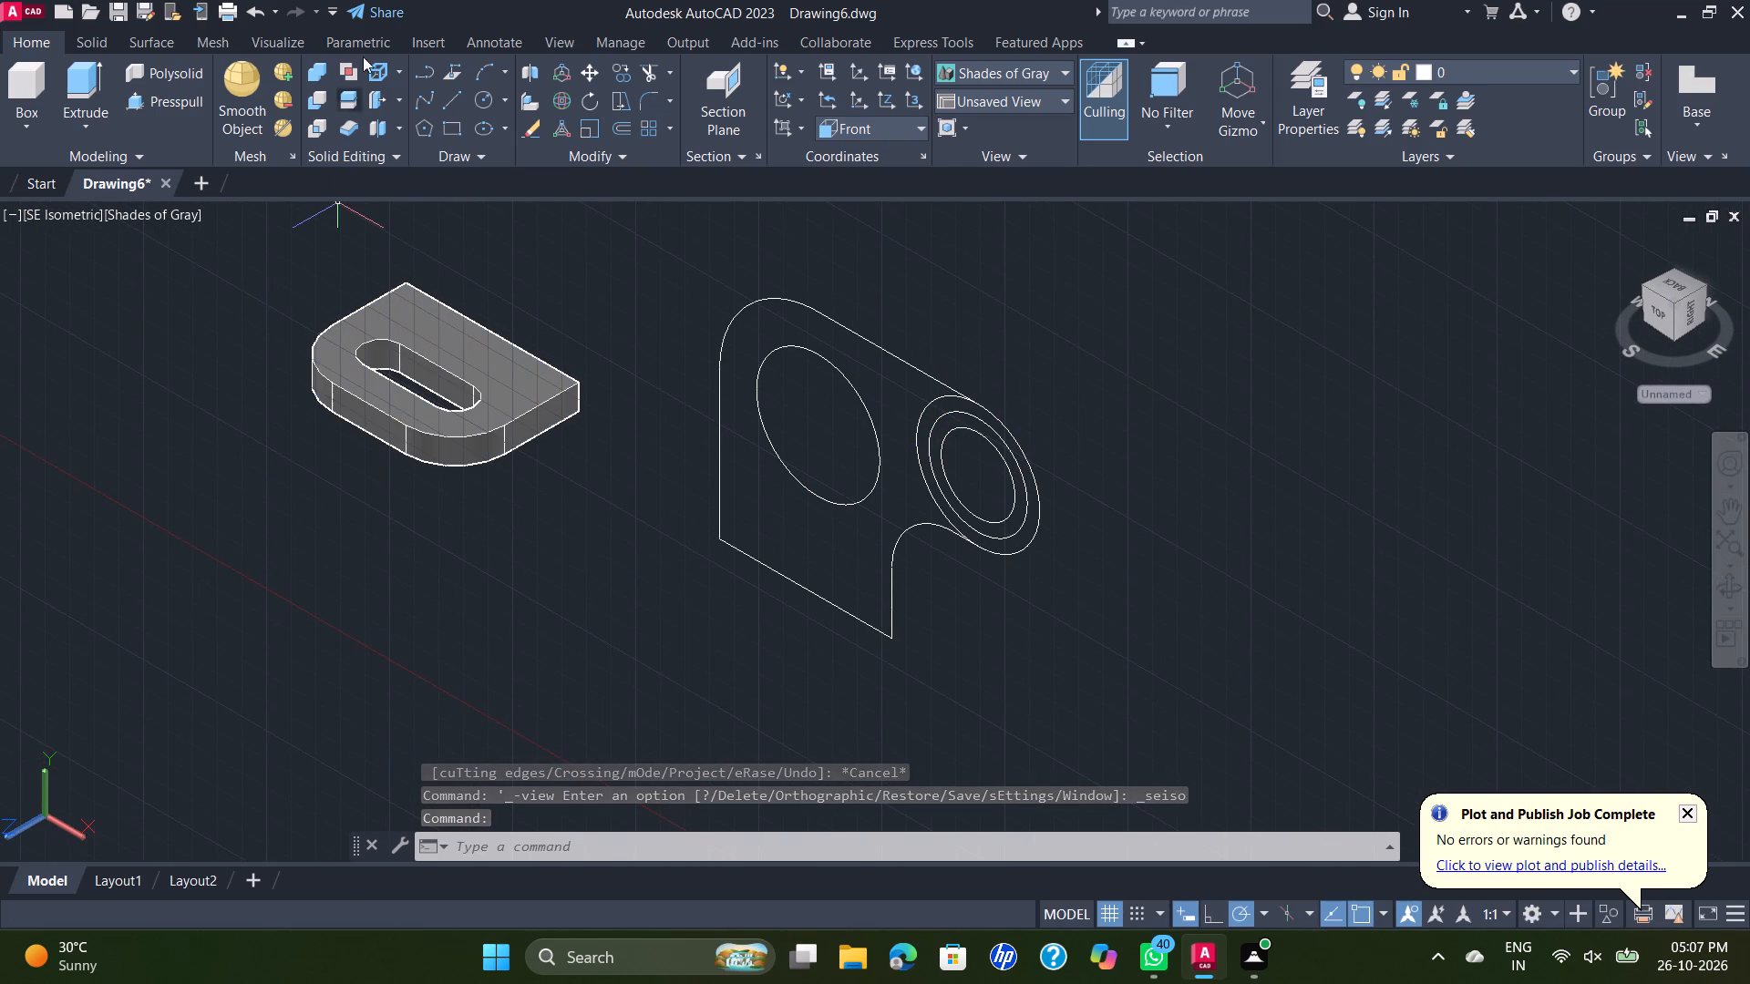
click(1211, 342)
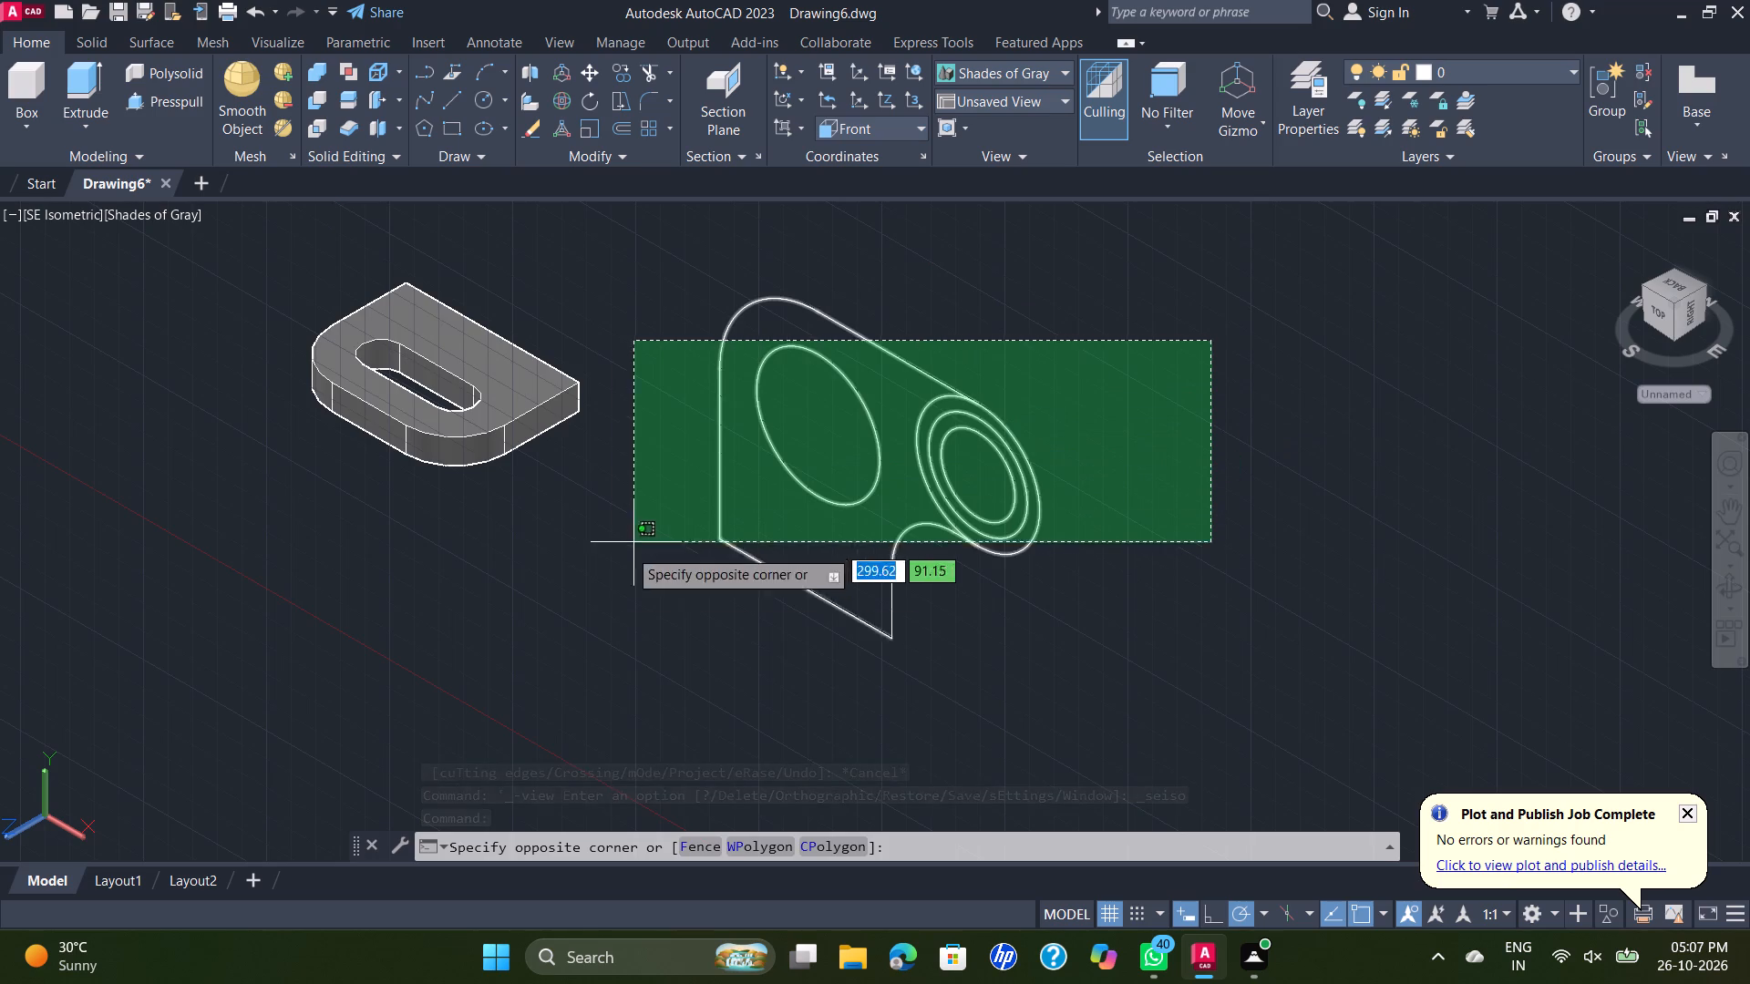
click(668, 652)
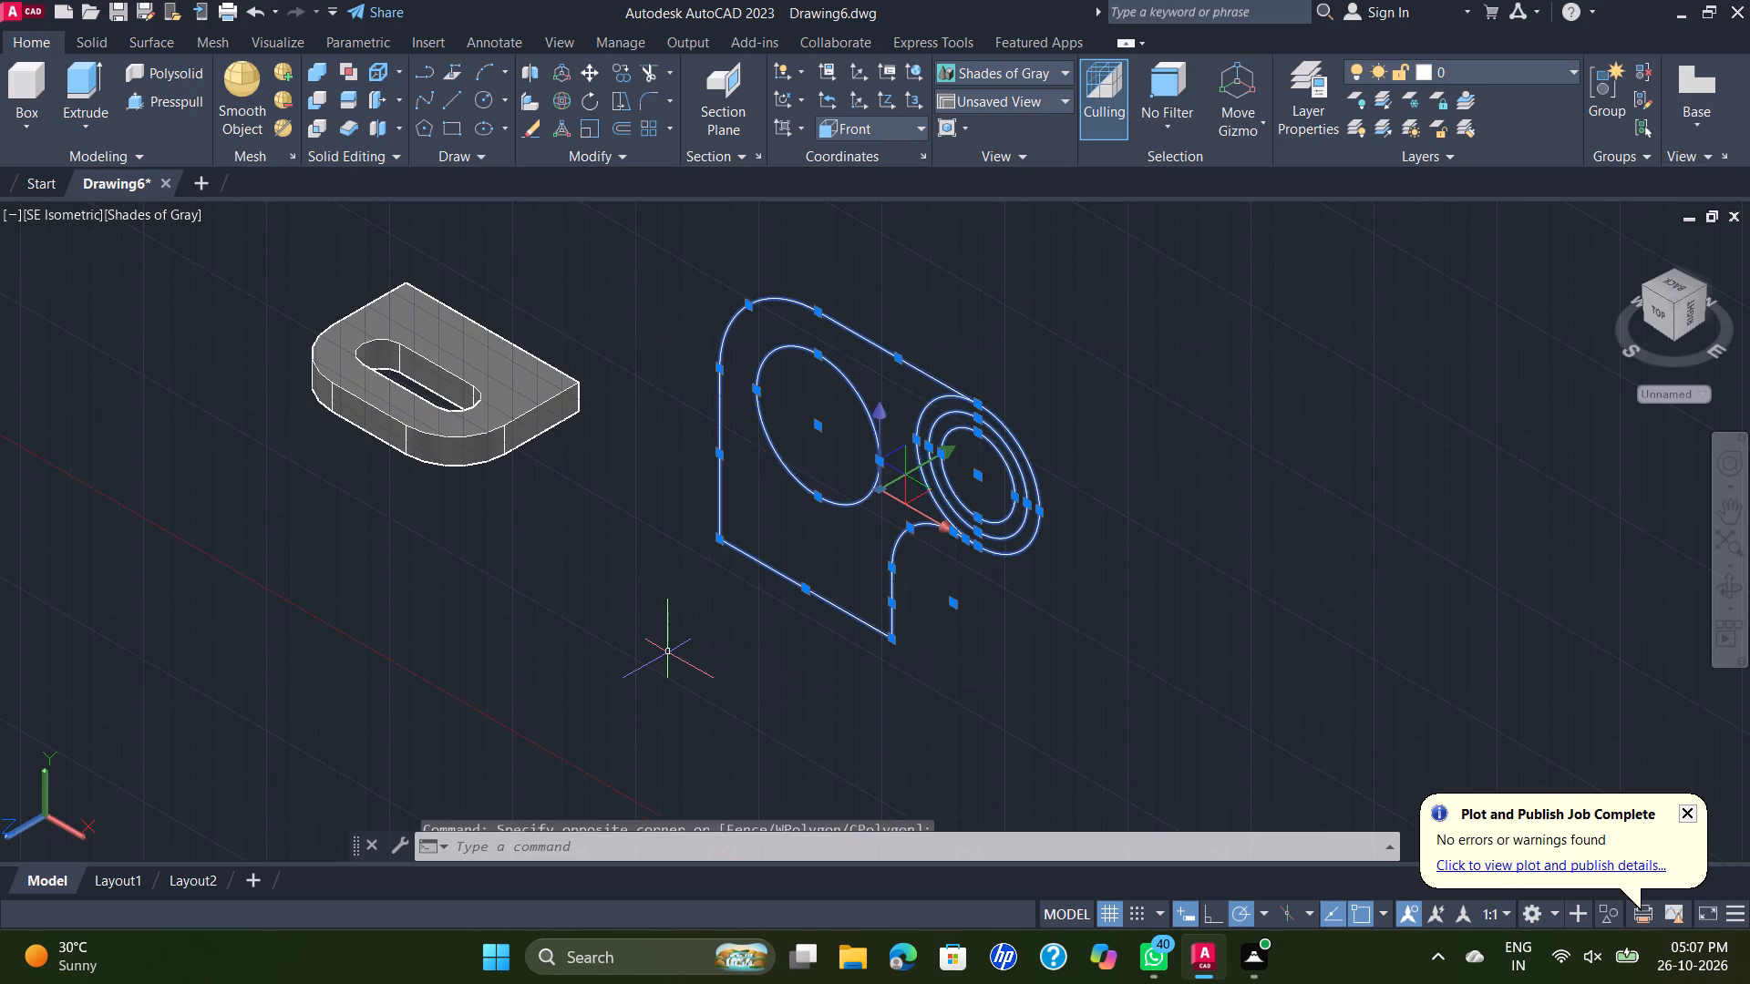
key(j)
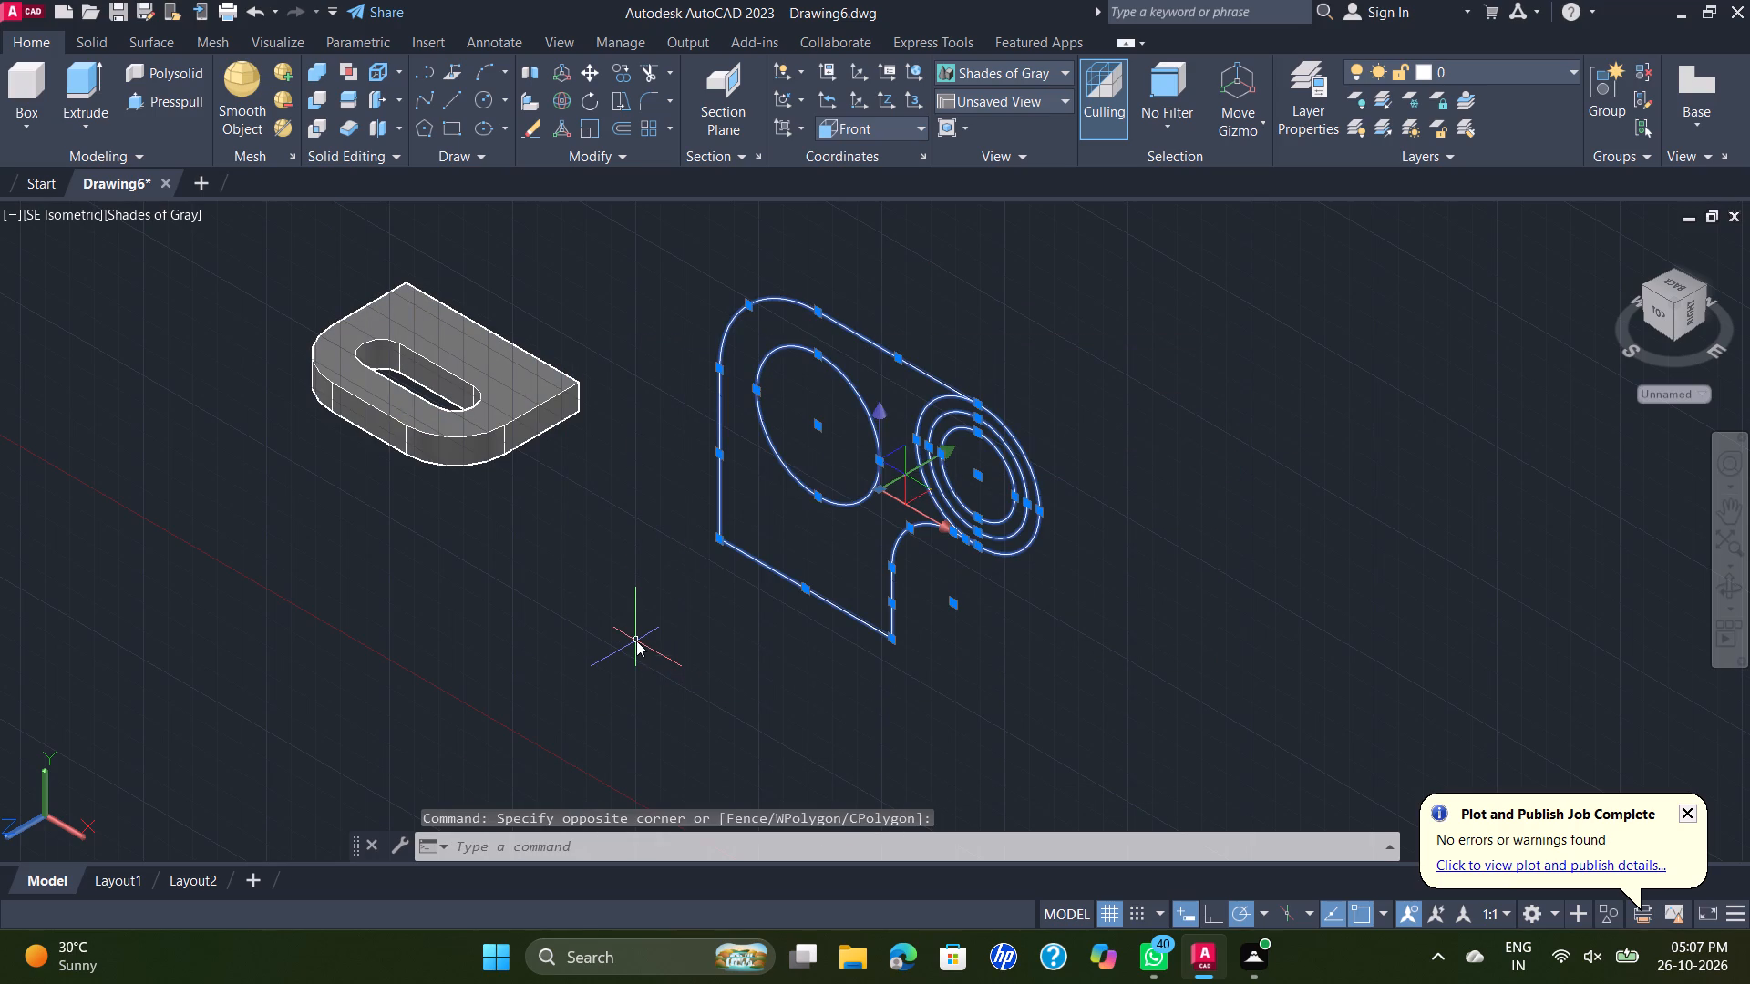
key(Return)
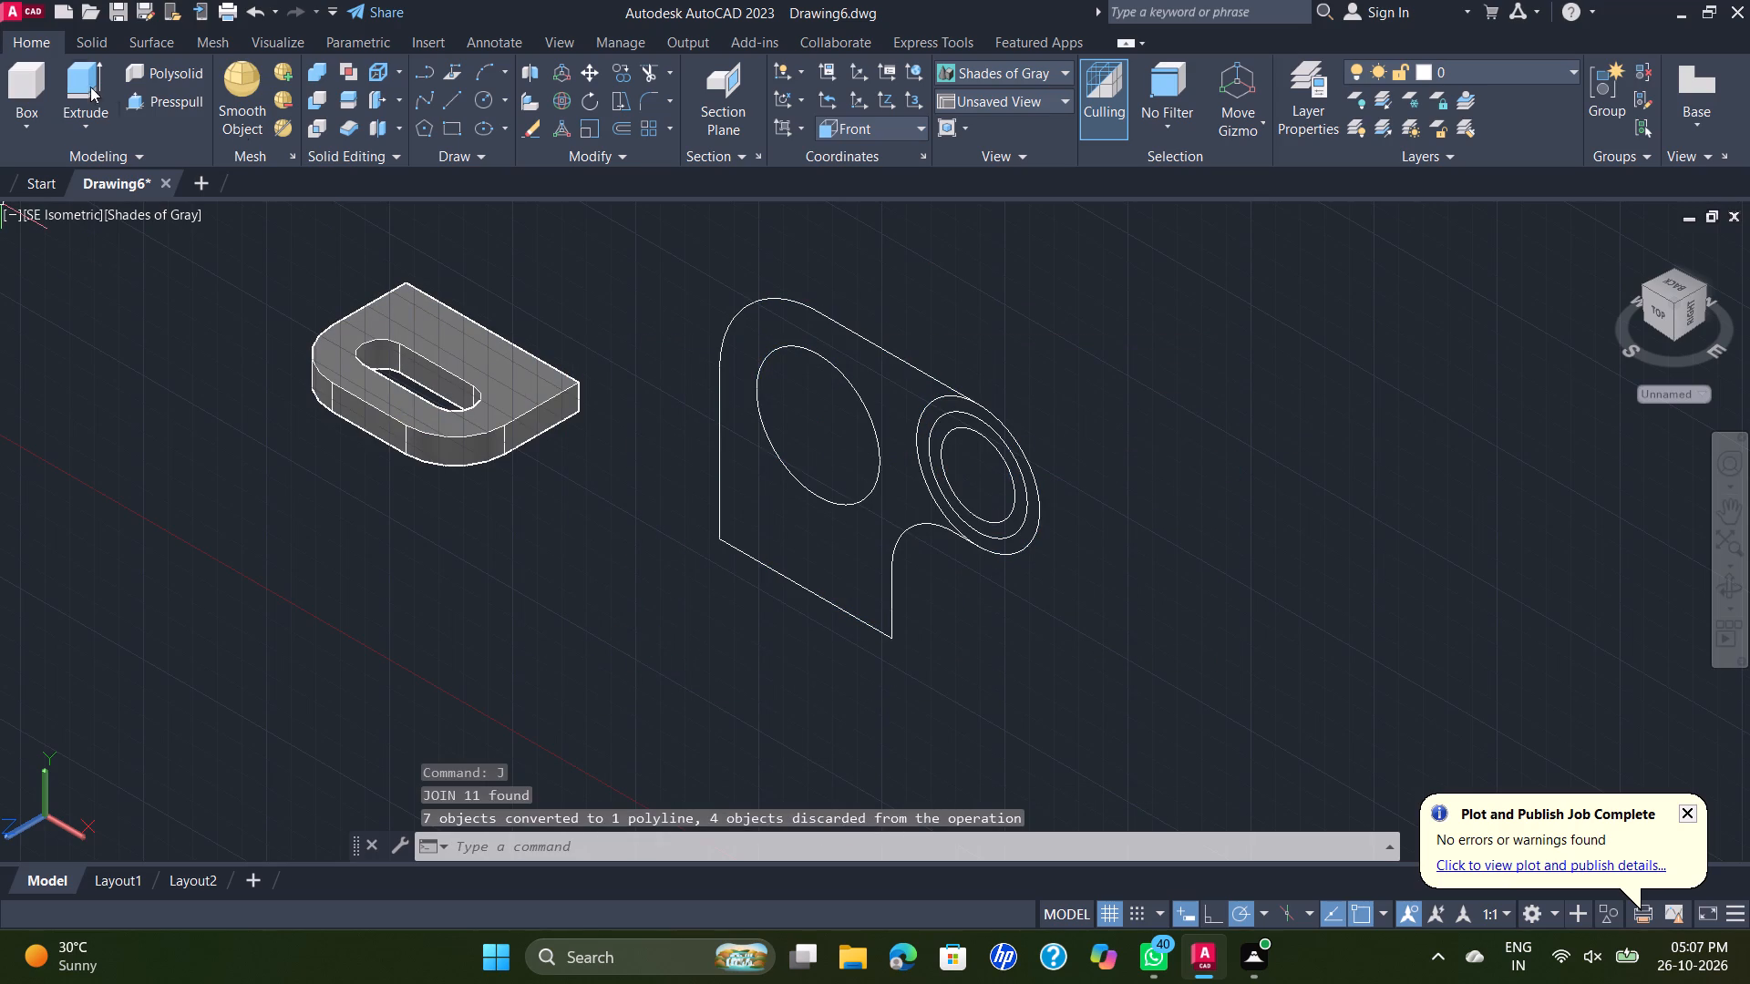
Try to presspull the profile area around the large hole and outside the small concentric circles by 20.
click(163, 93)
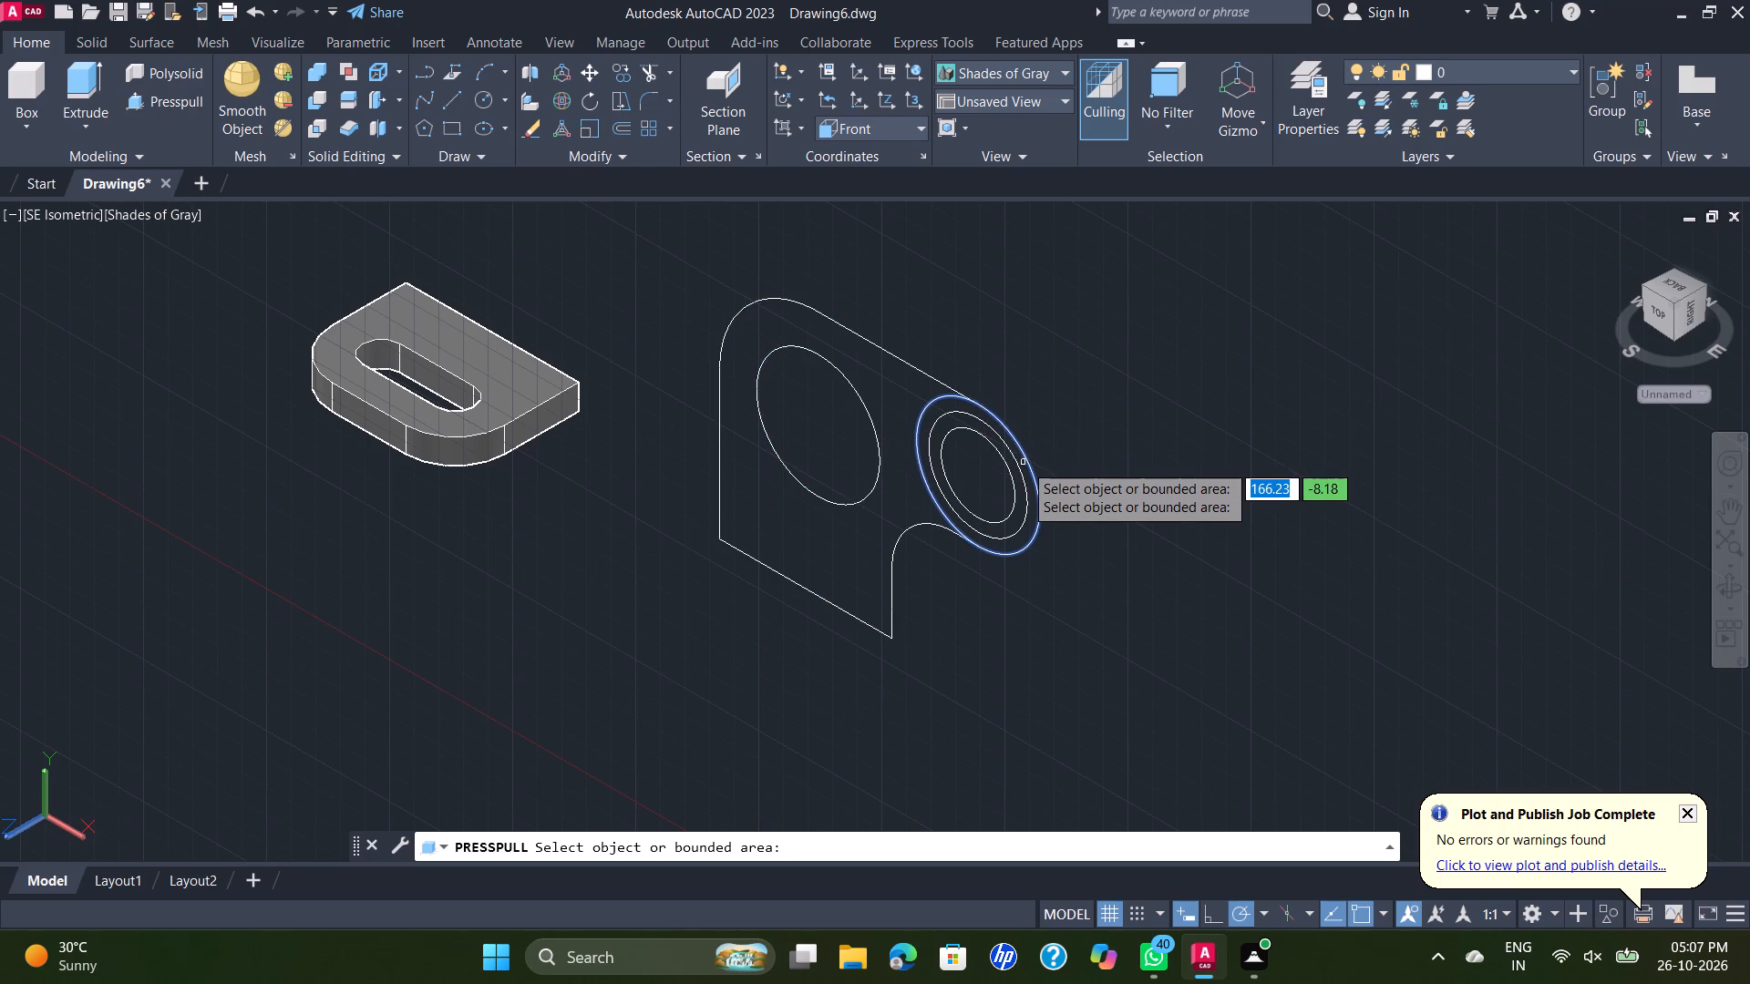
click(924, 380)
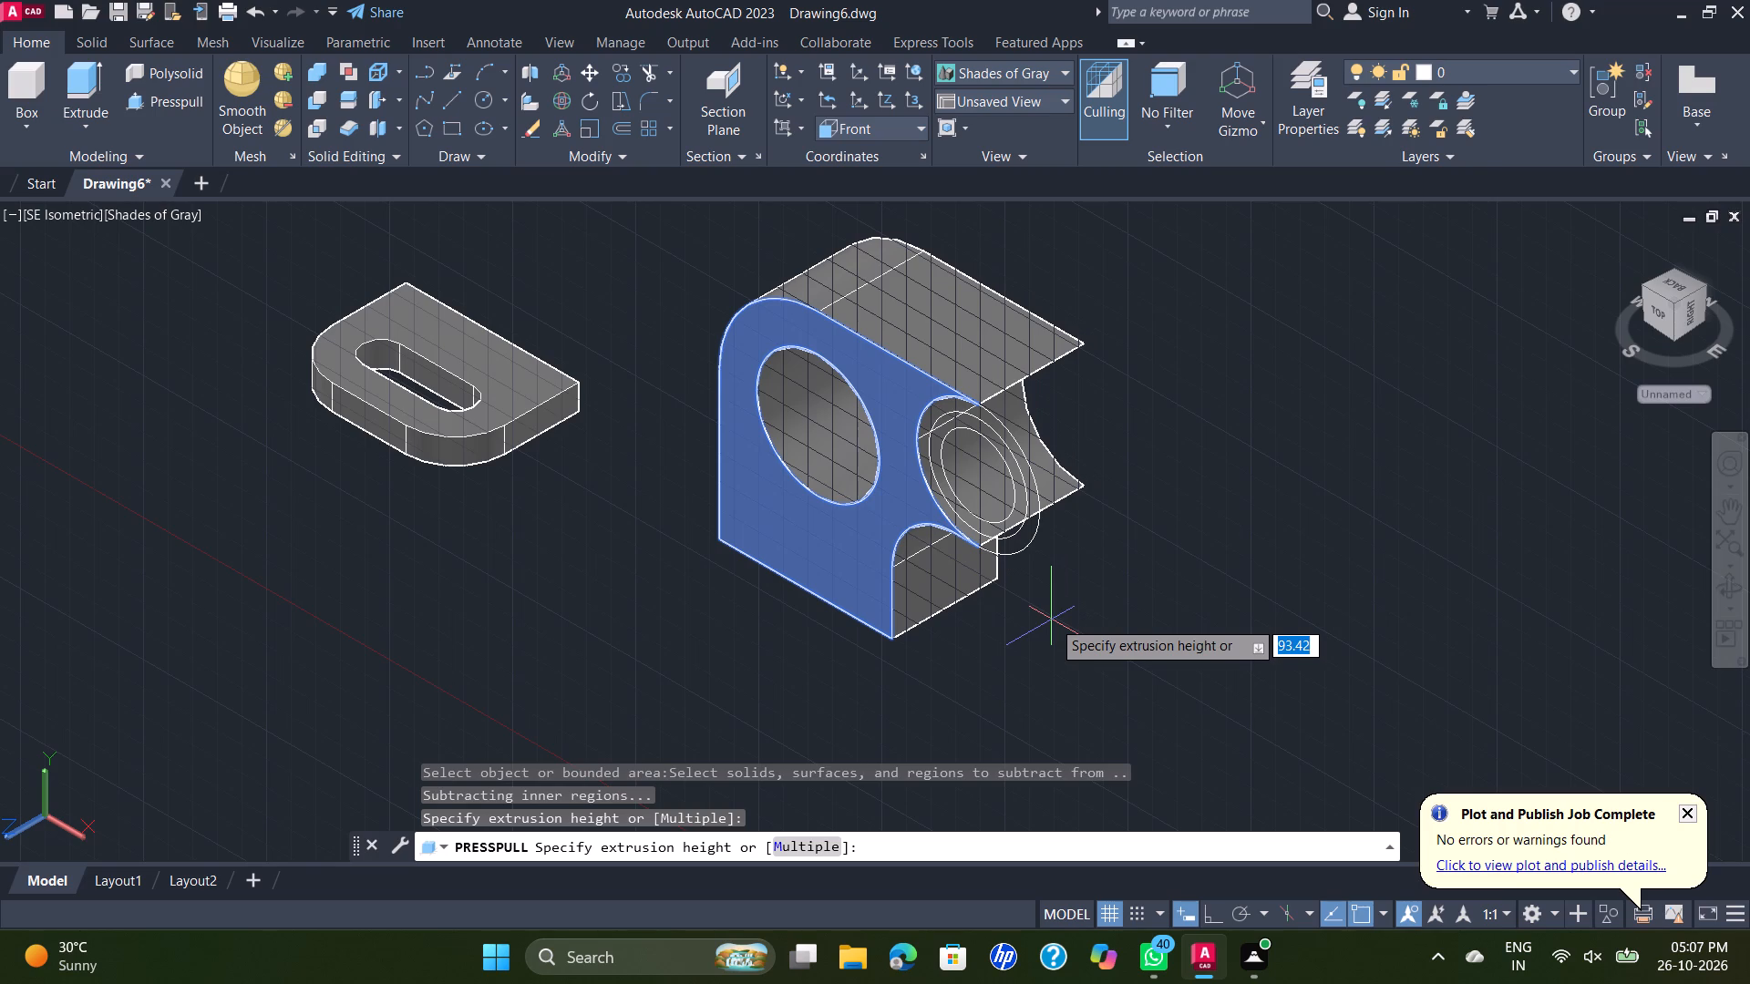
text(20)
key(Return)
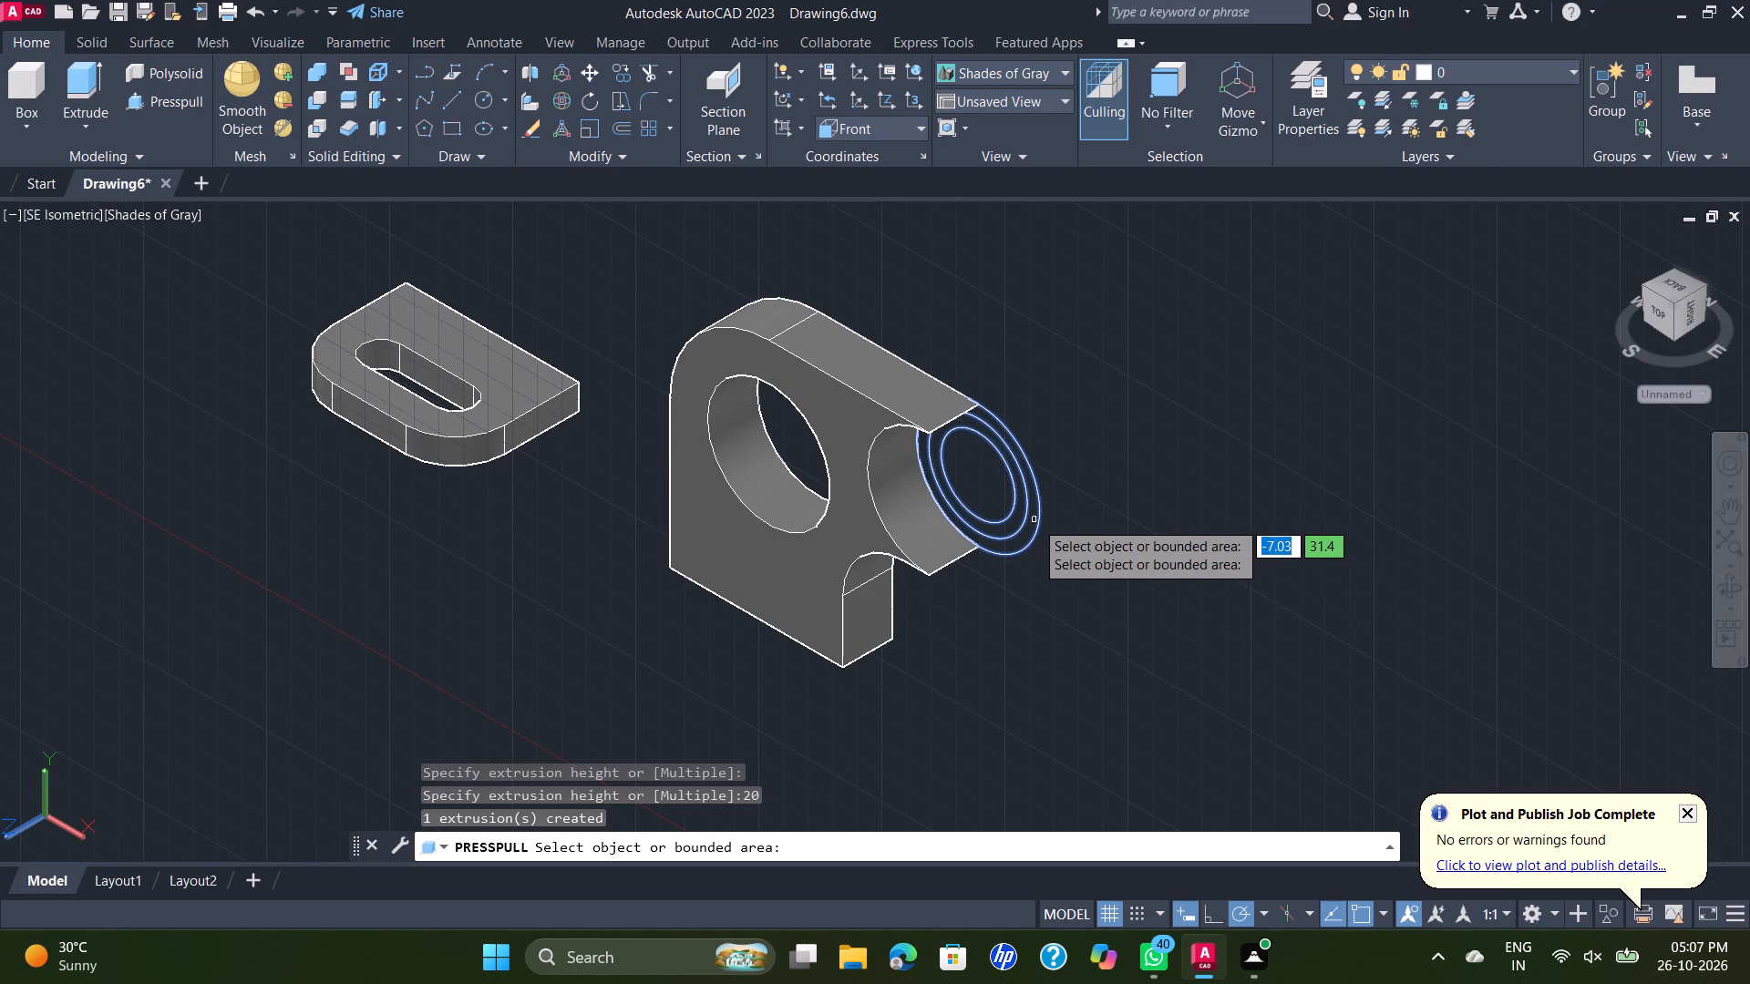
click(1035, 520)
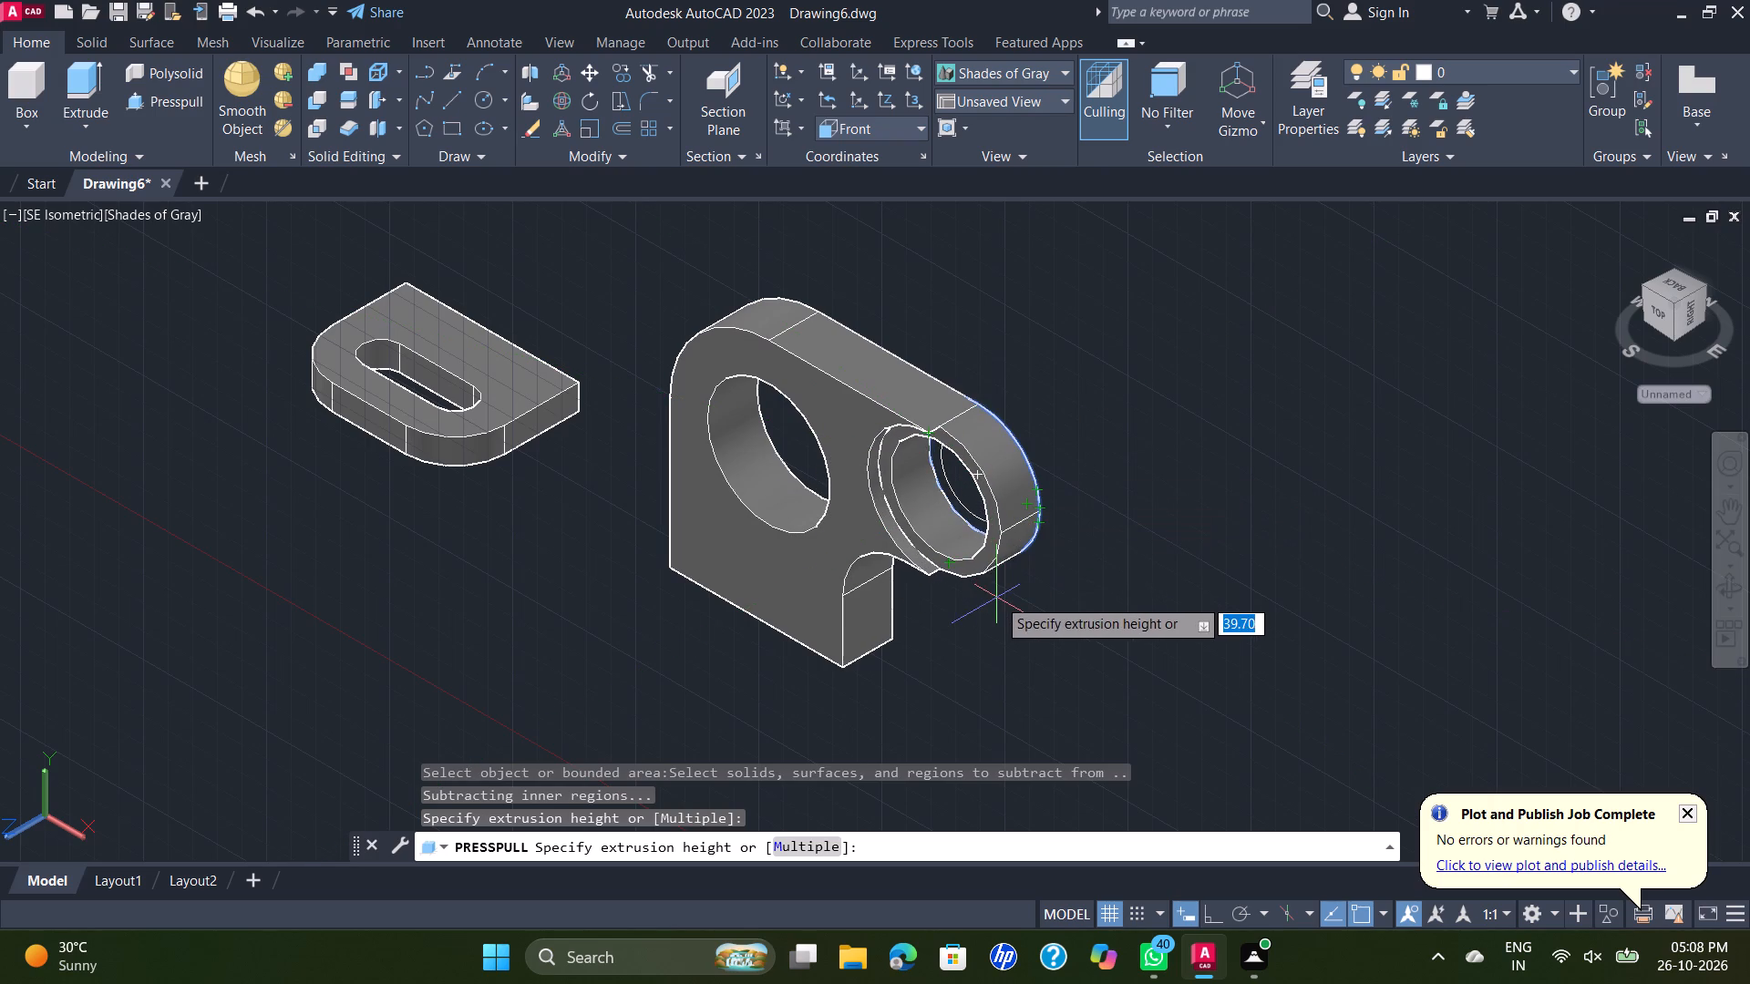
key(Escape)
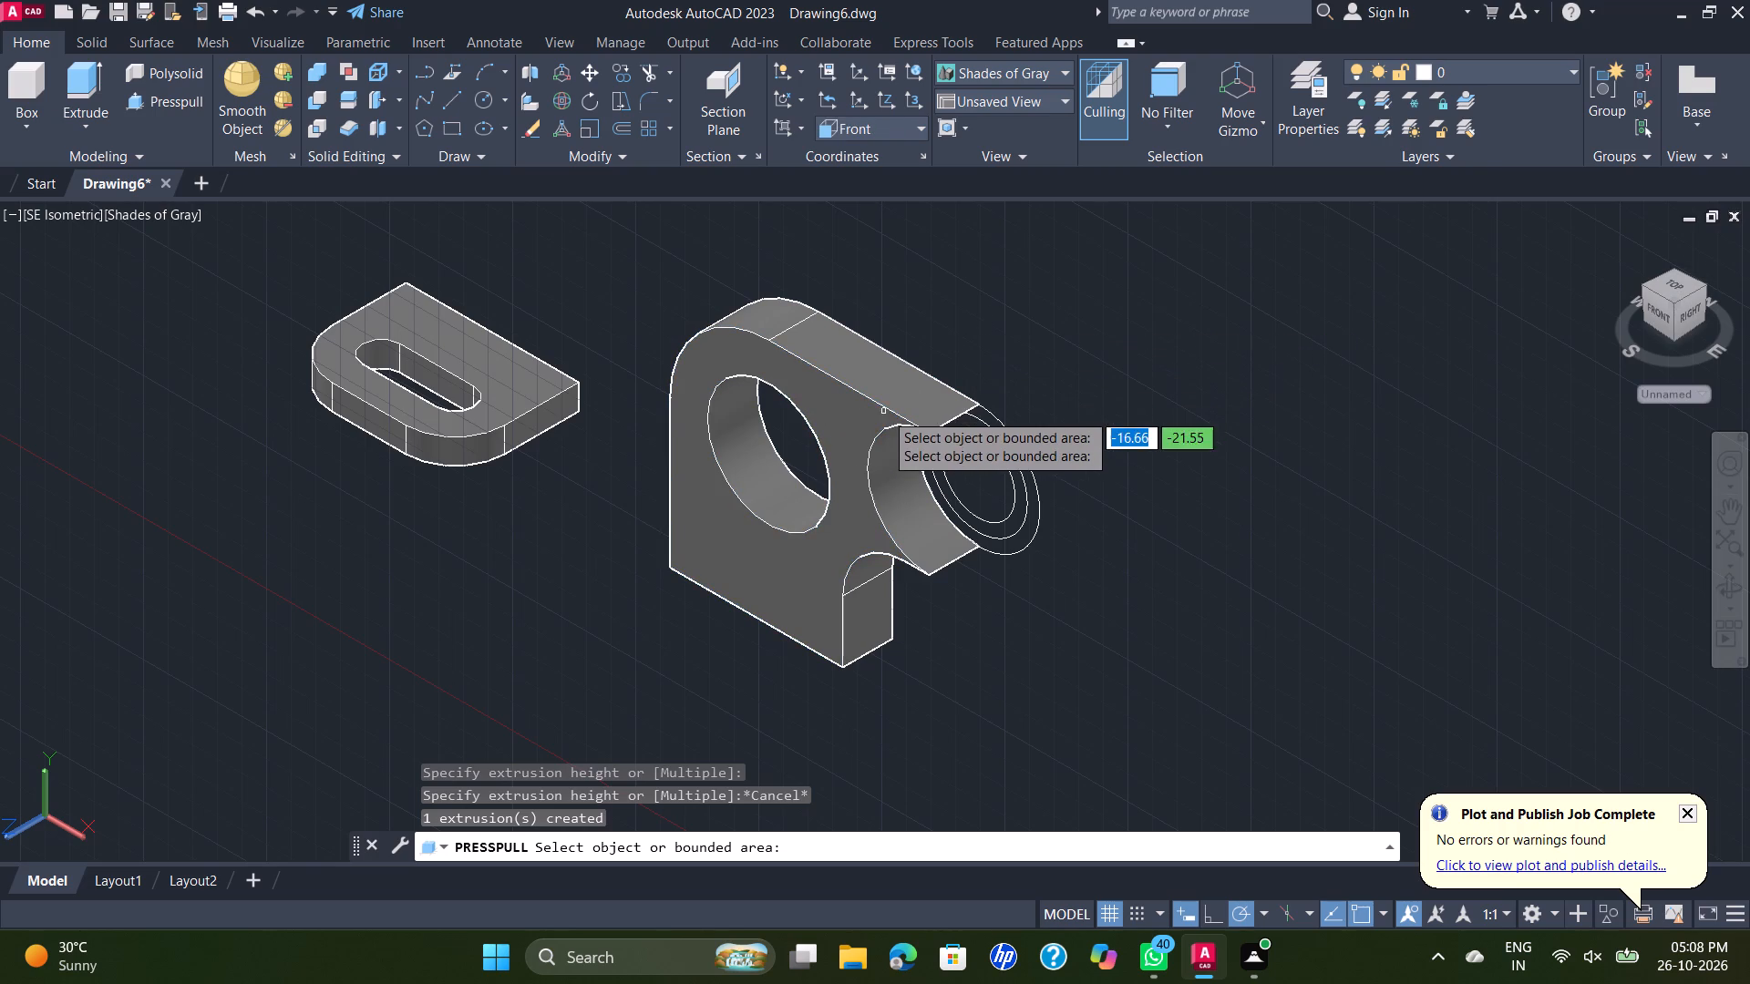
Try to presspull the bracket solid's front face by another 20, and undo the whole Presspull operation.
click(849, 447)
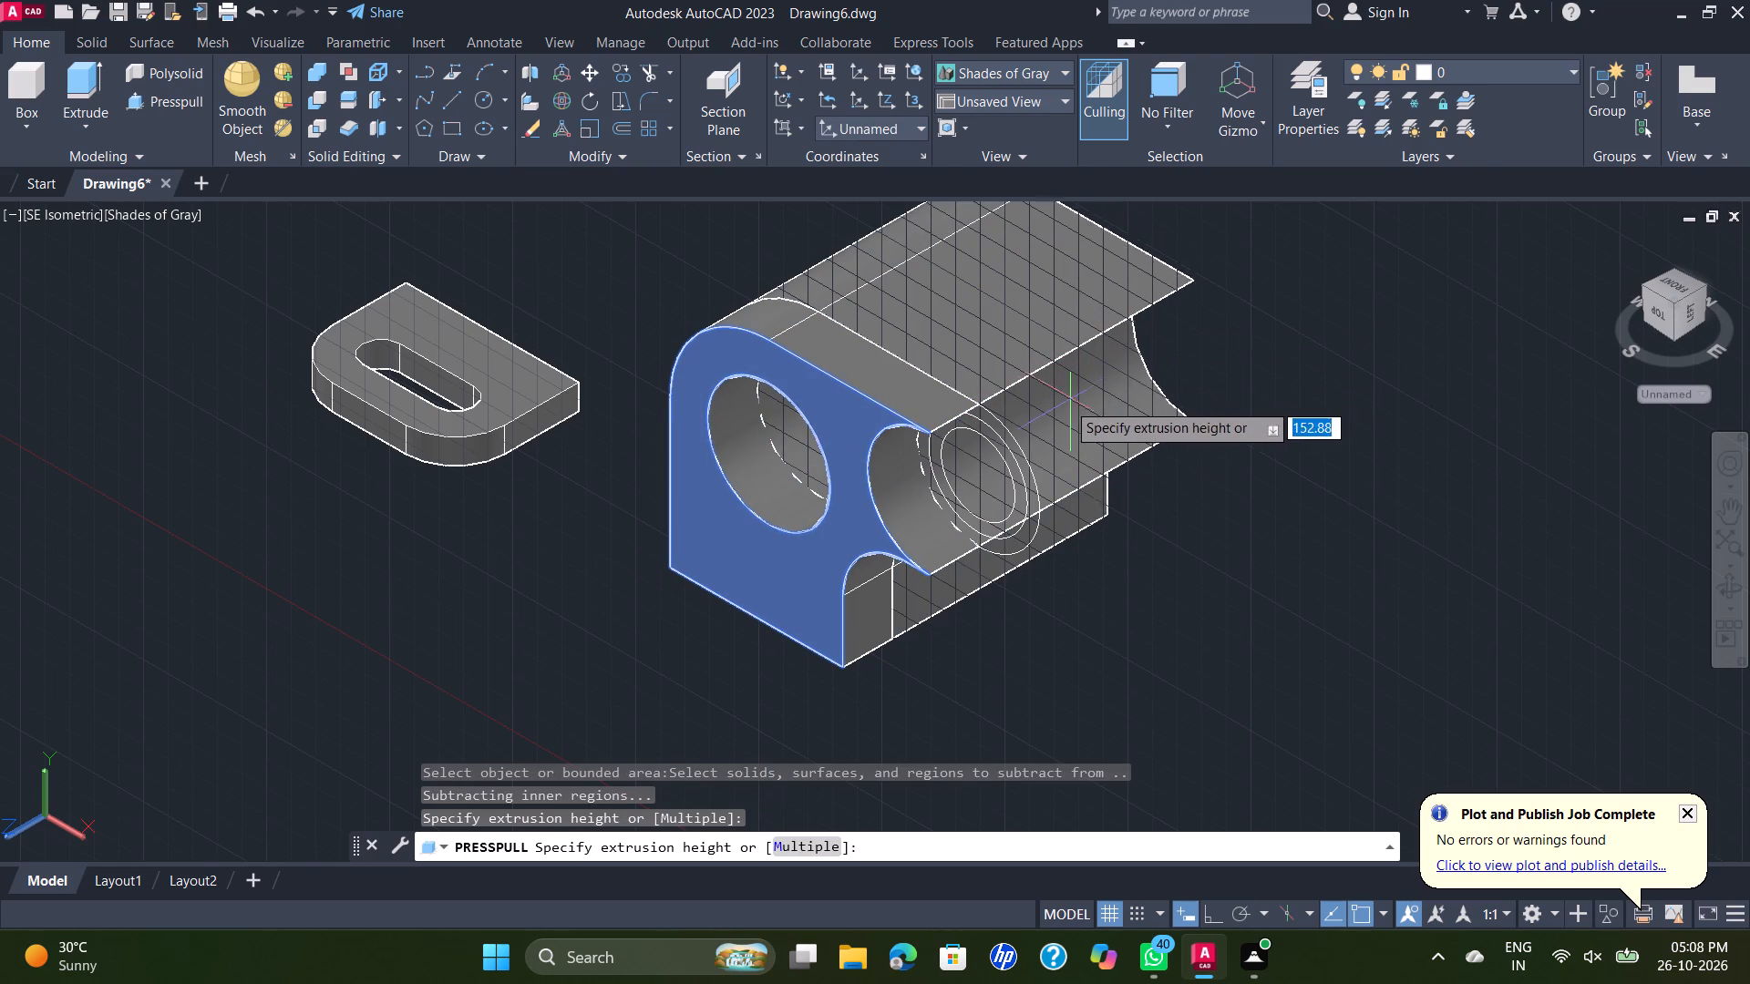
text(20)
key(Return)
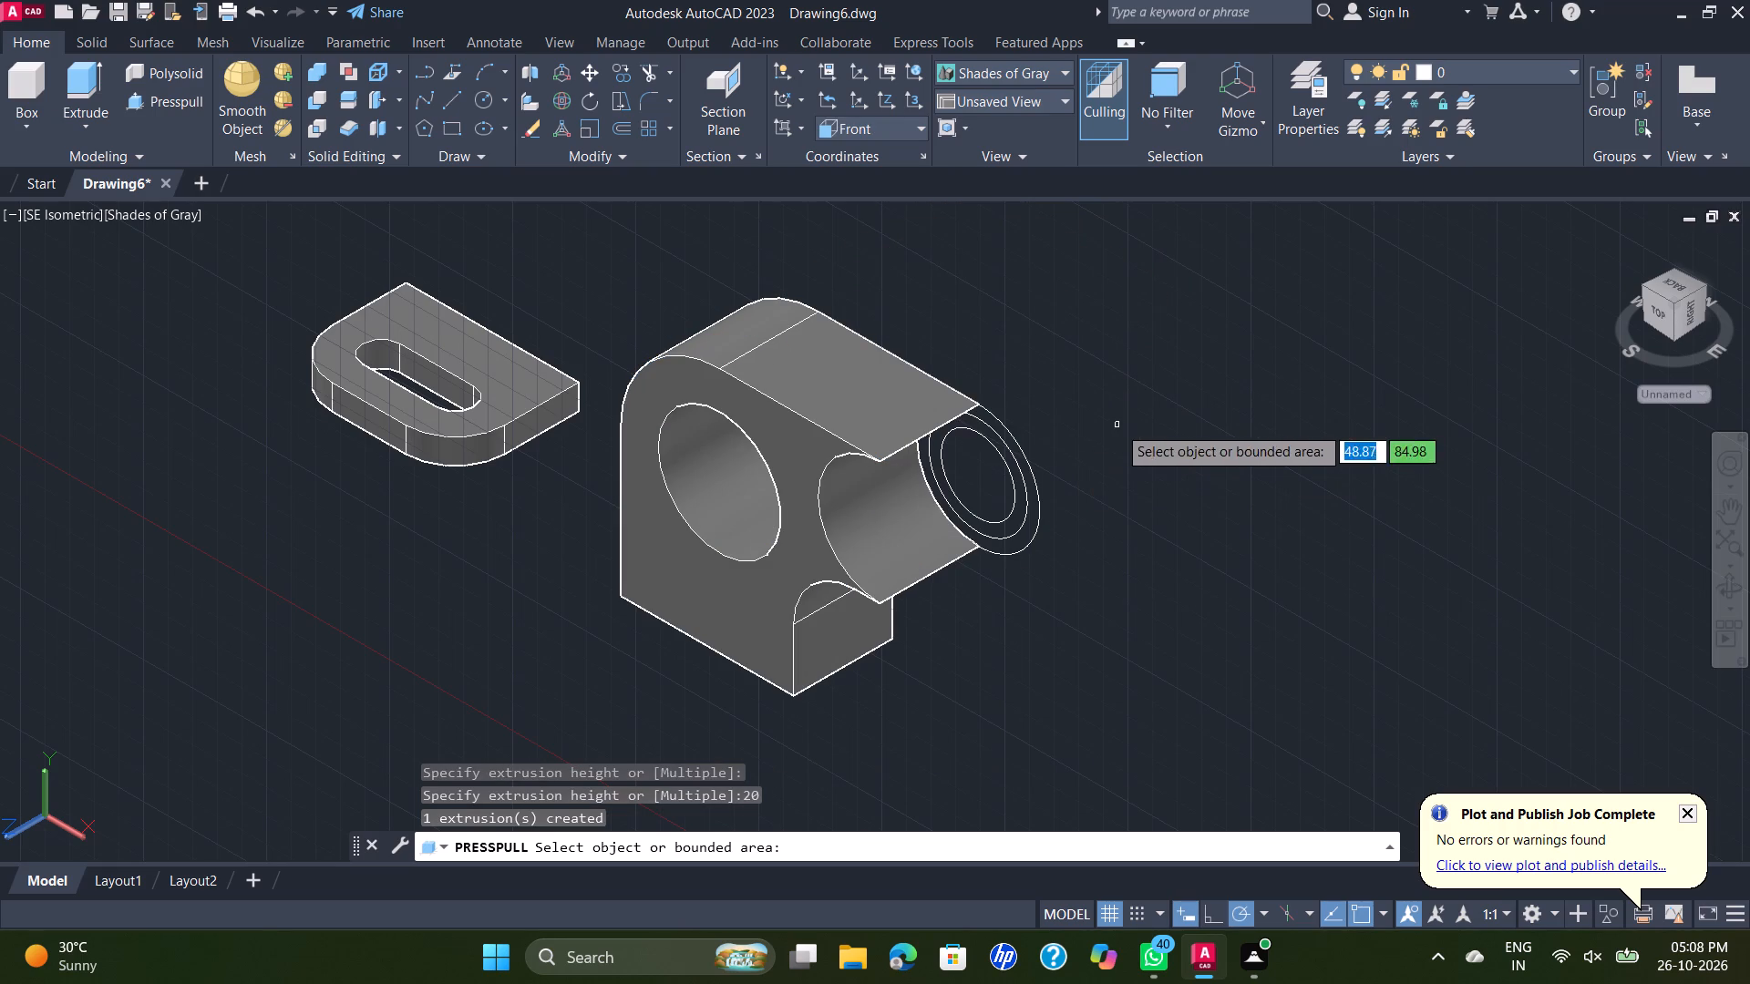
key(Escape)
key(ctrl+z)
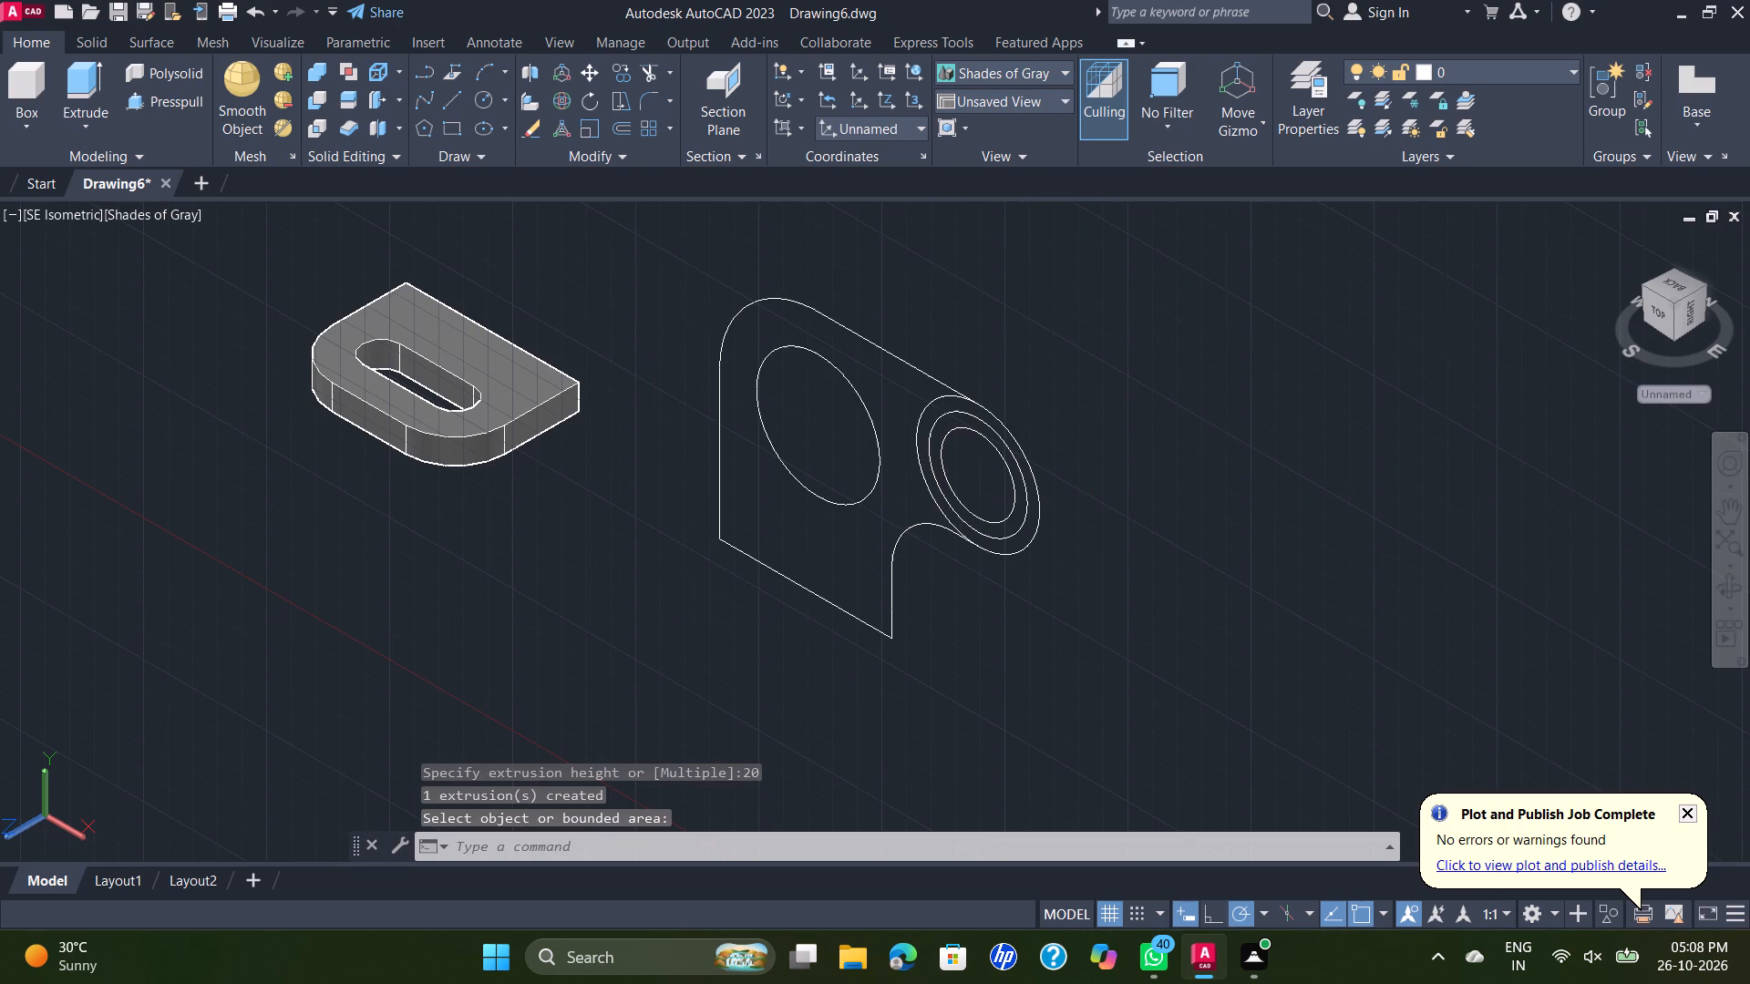
Presspull the profile area around the large hole and outside the small concentric circles by -20.
click(179, 110)
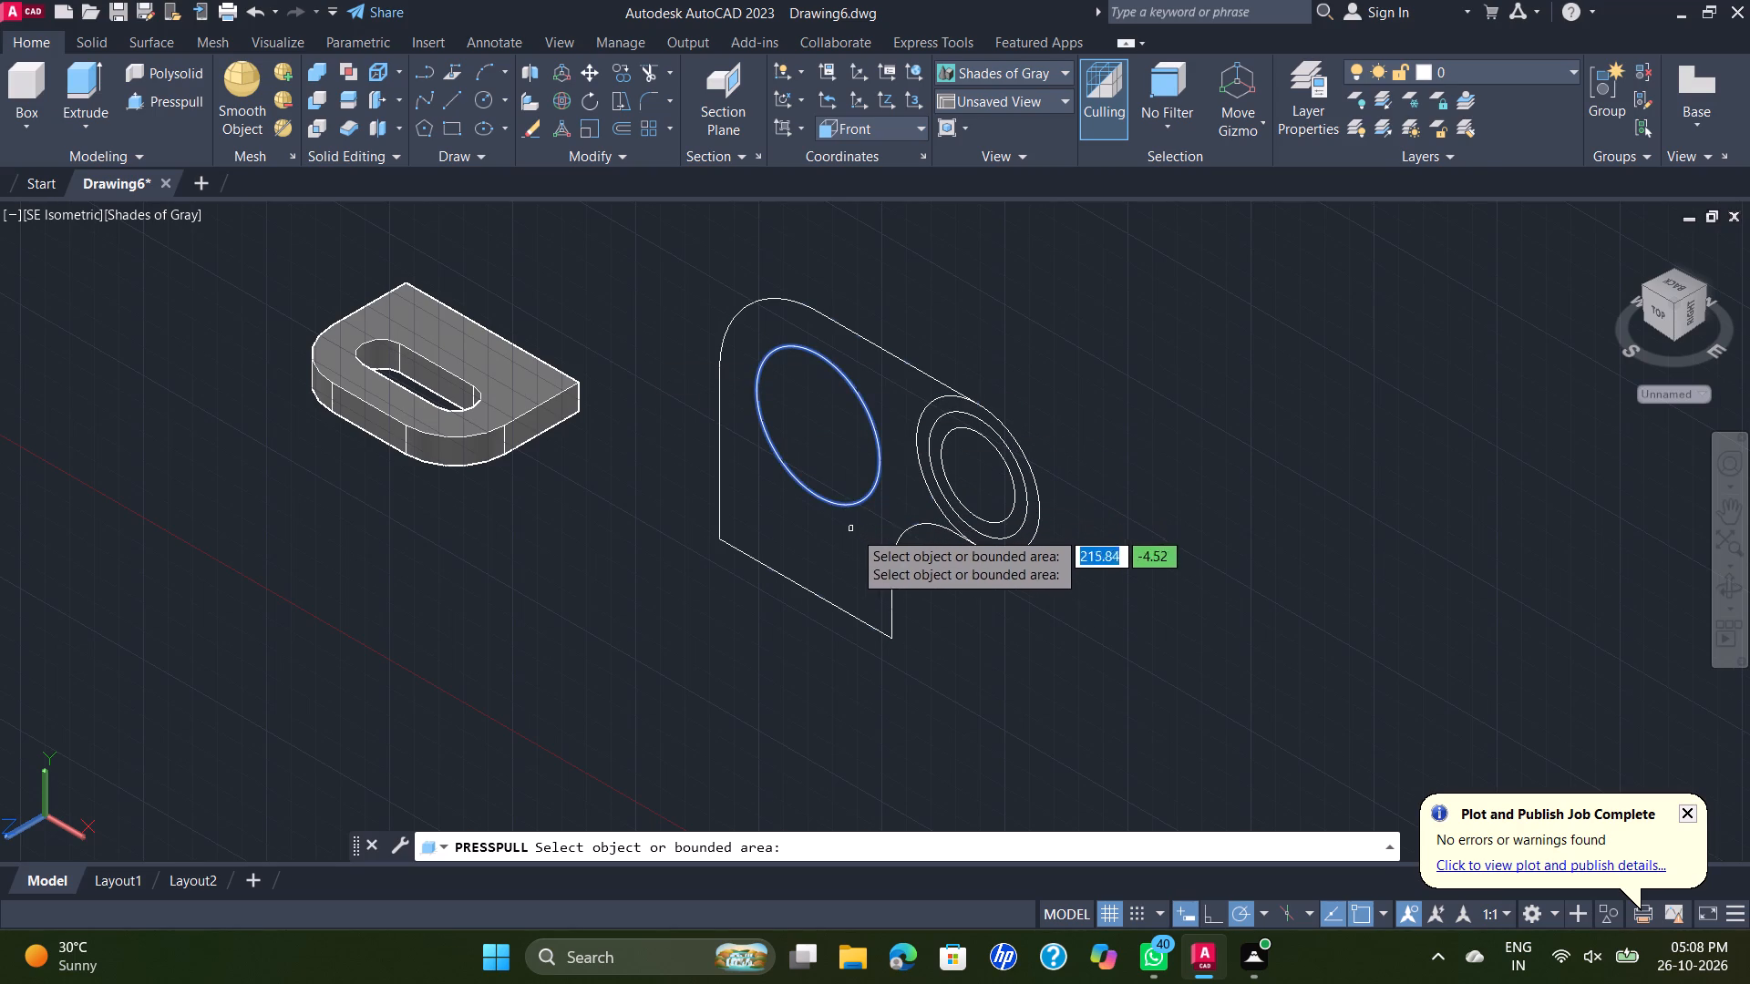
click(866, 550)
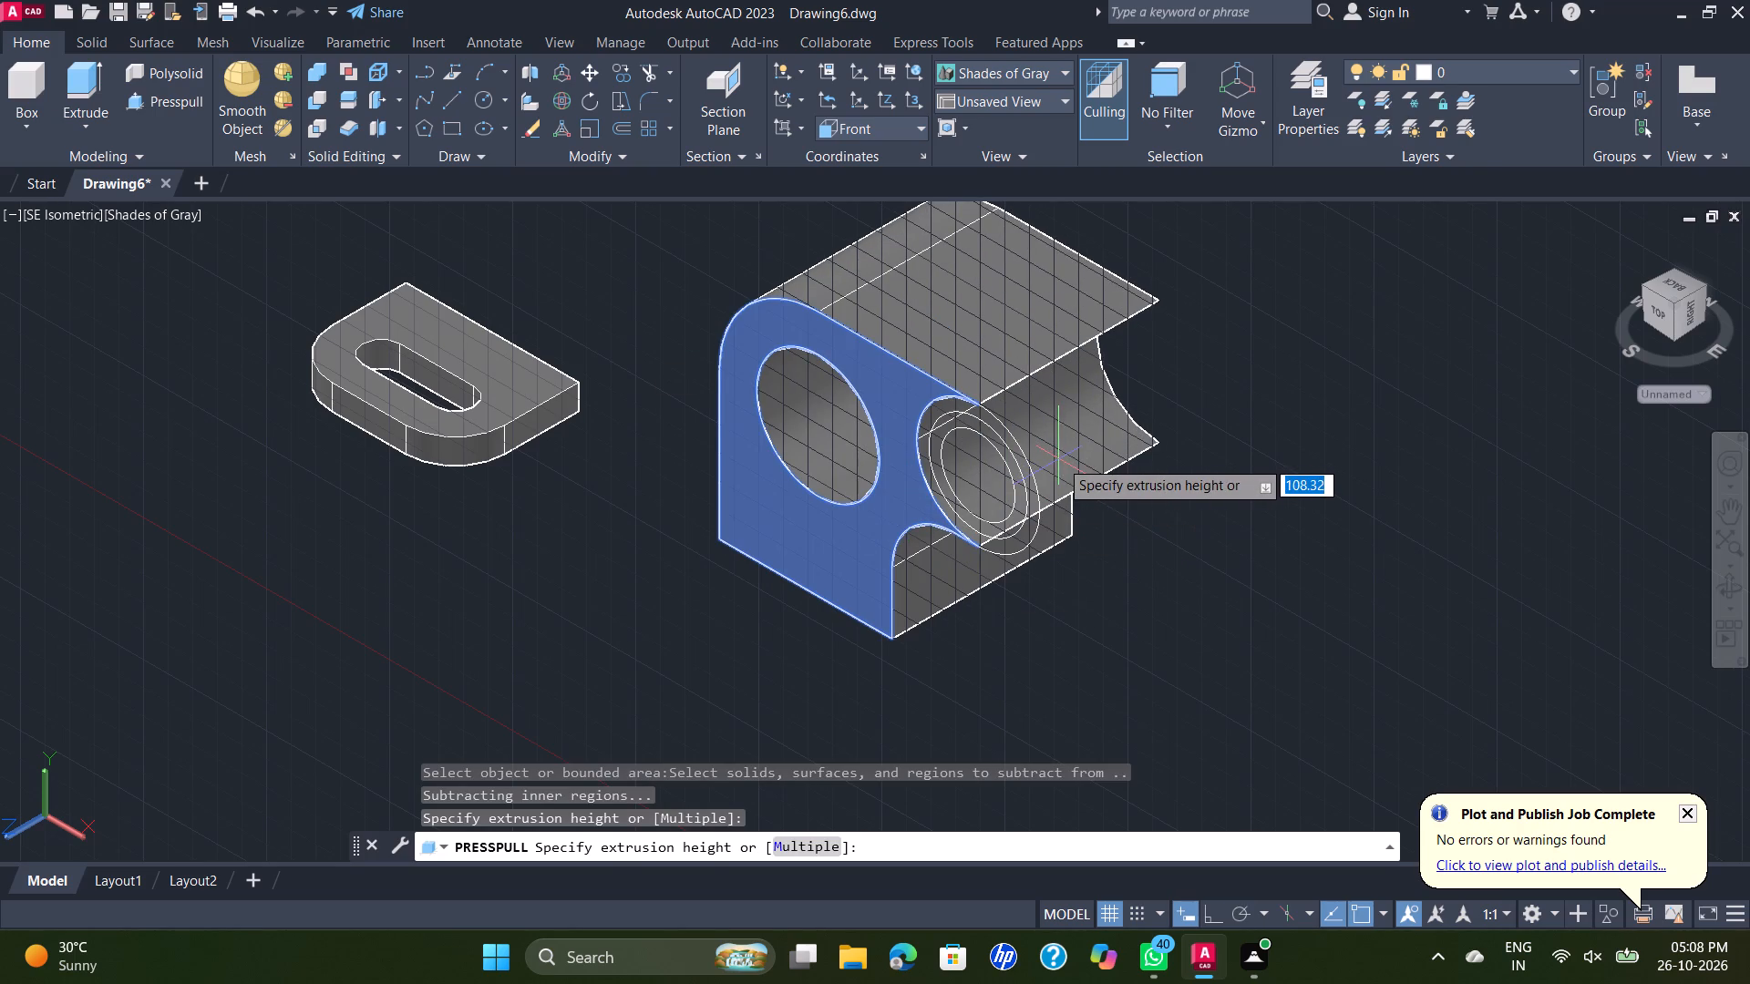
text(-20)
key(Return)
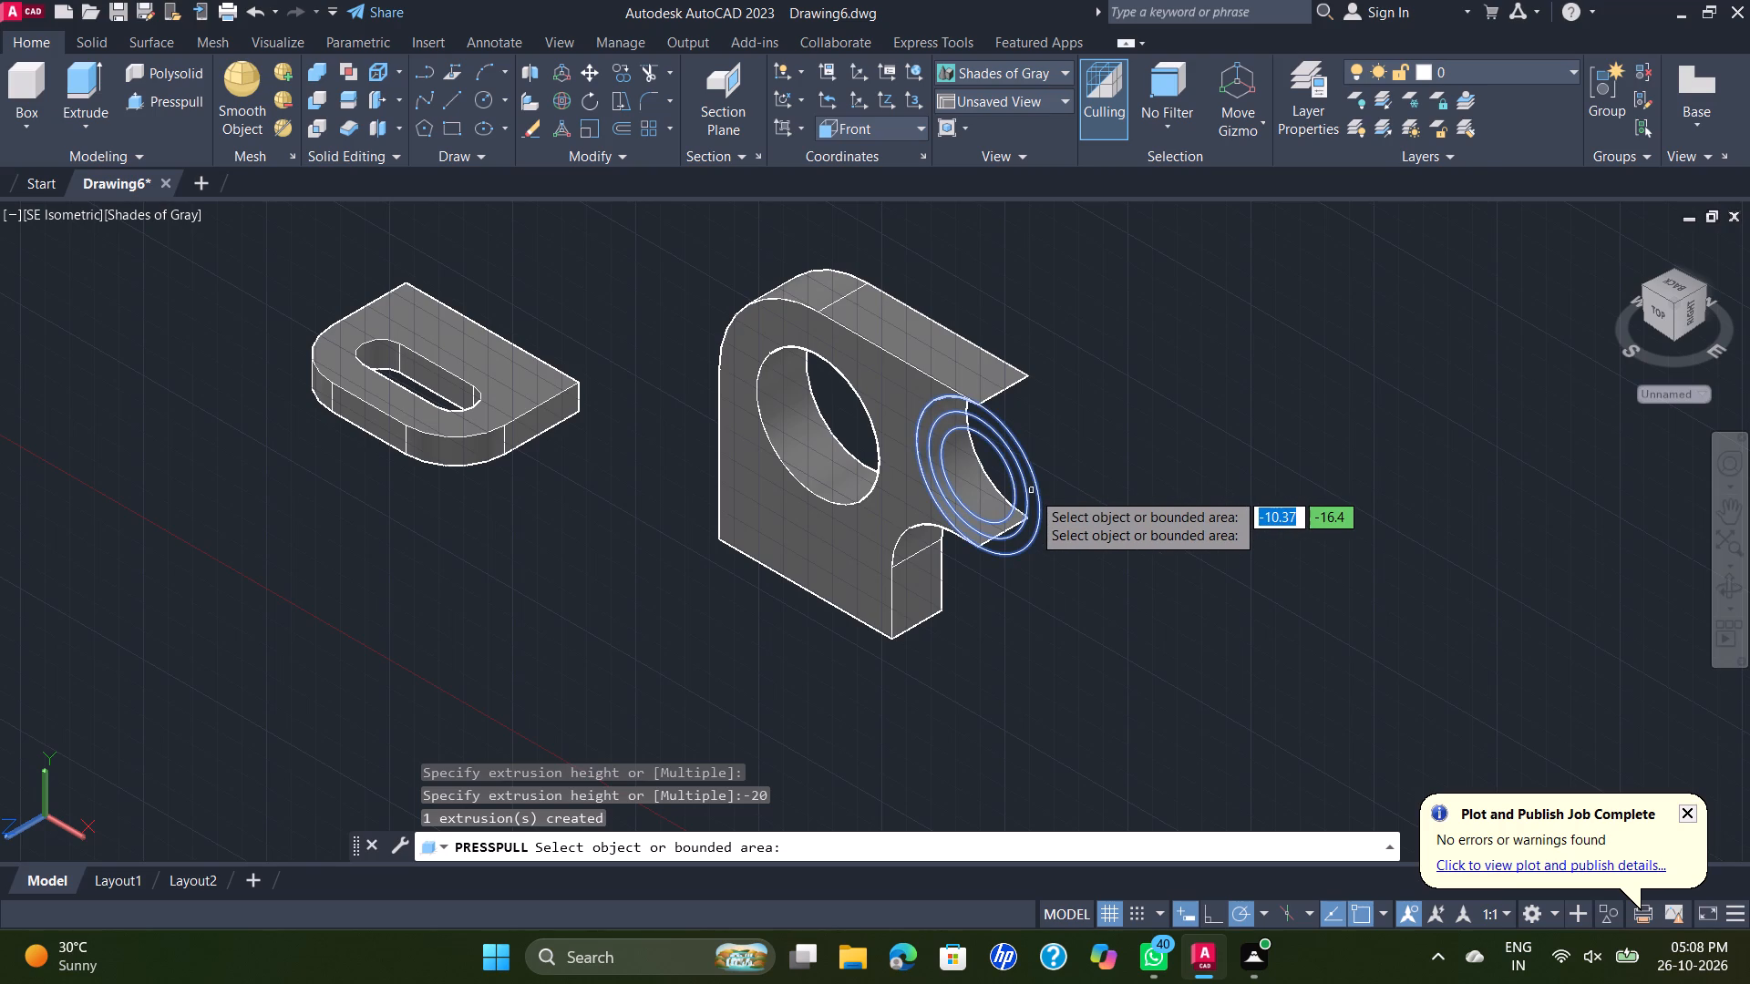
Presspull the full disc inside the outermost of the three concentric circles by -20.
click(1032, 491)
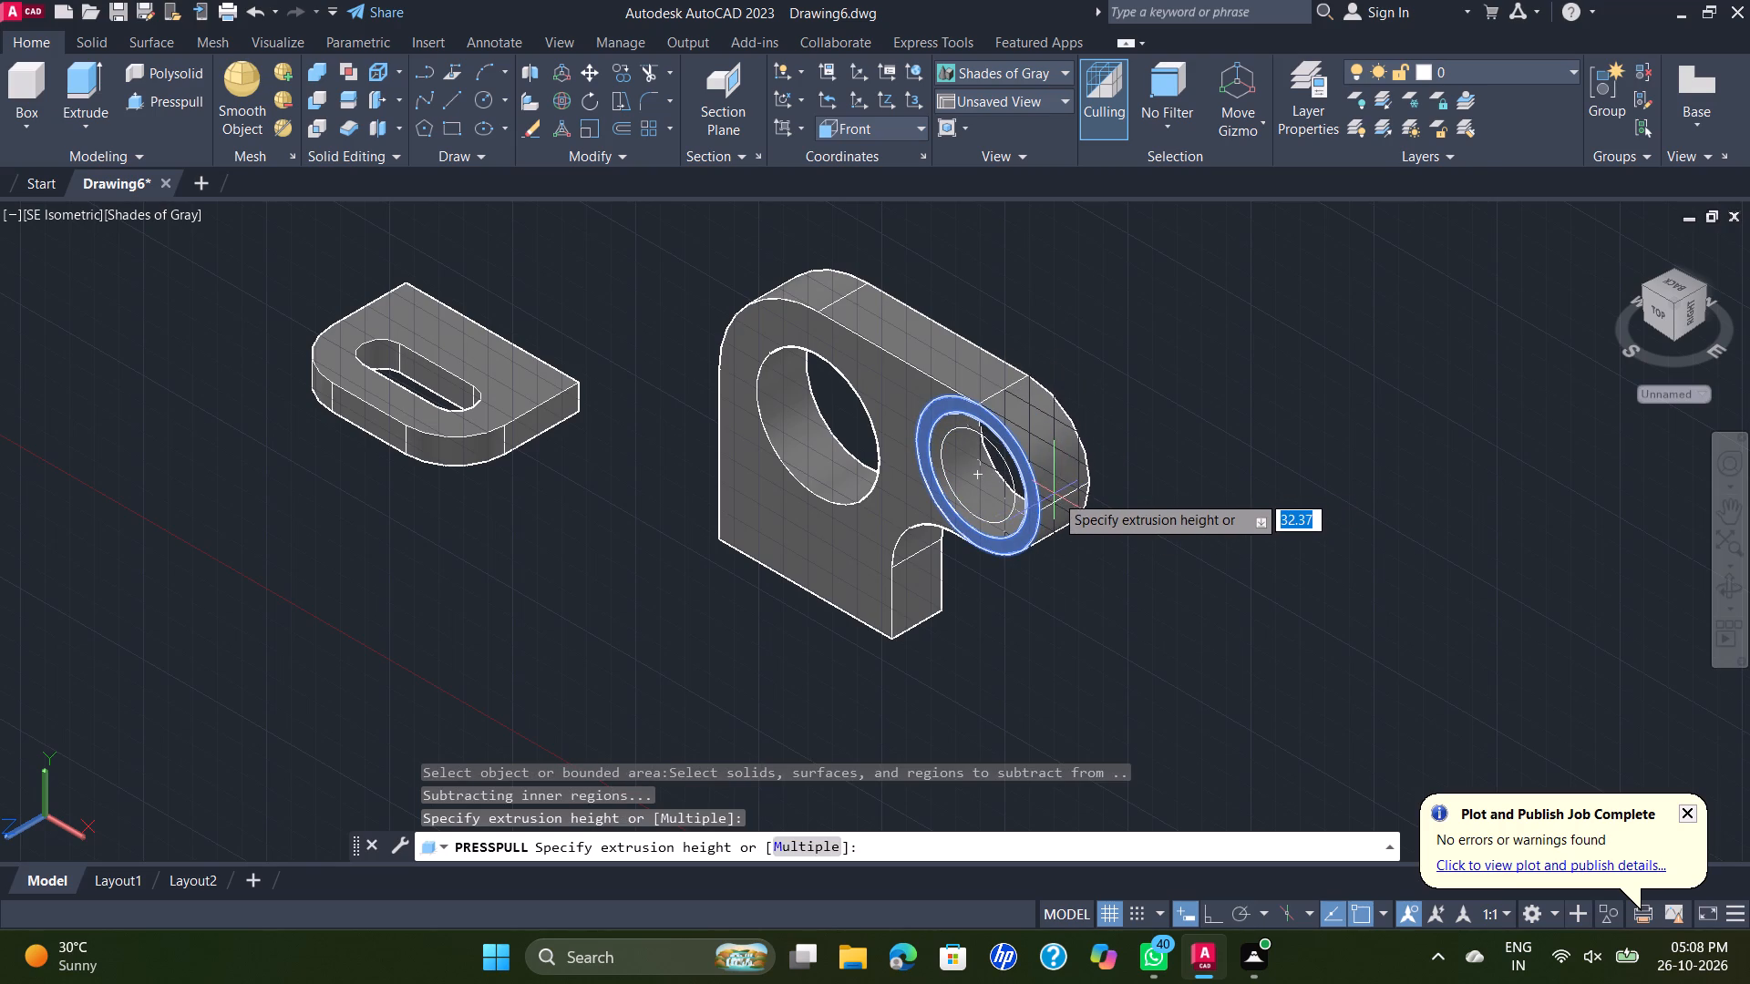
key(Escape)
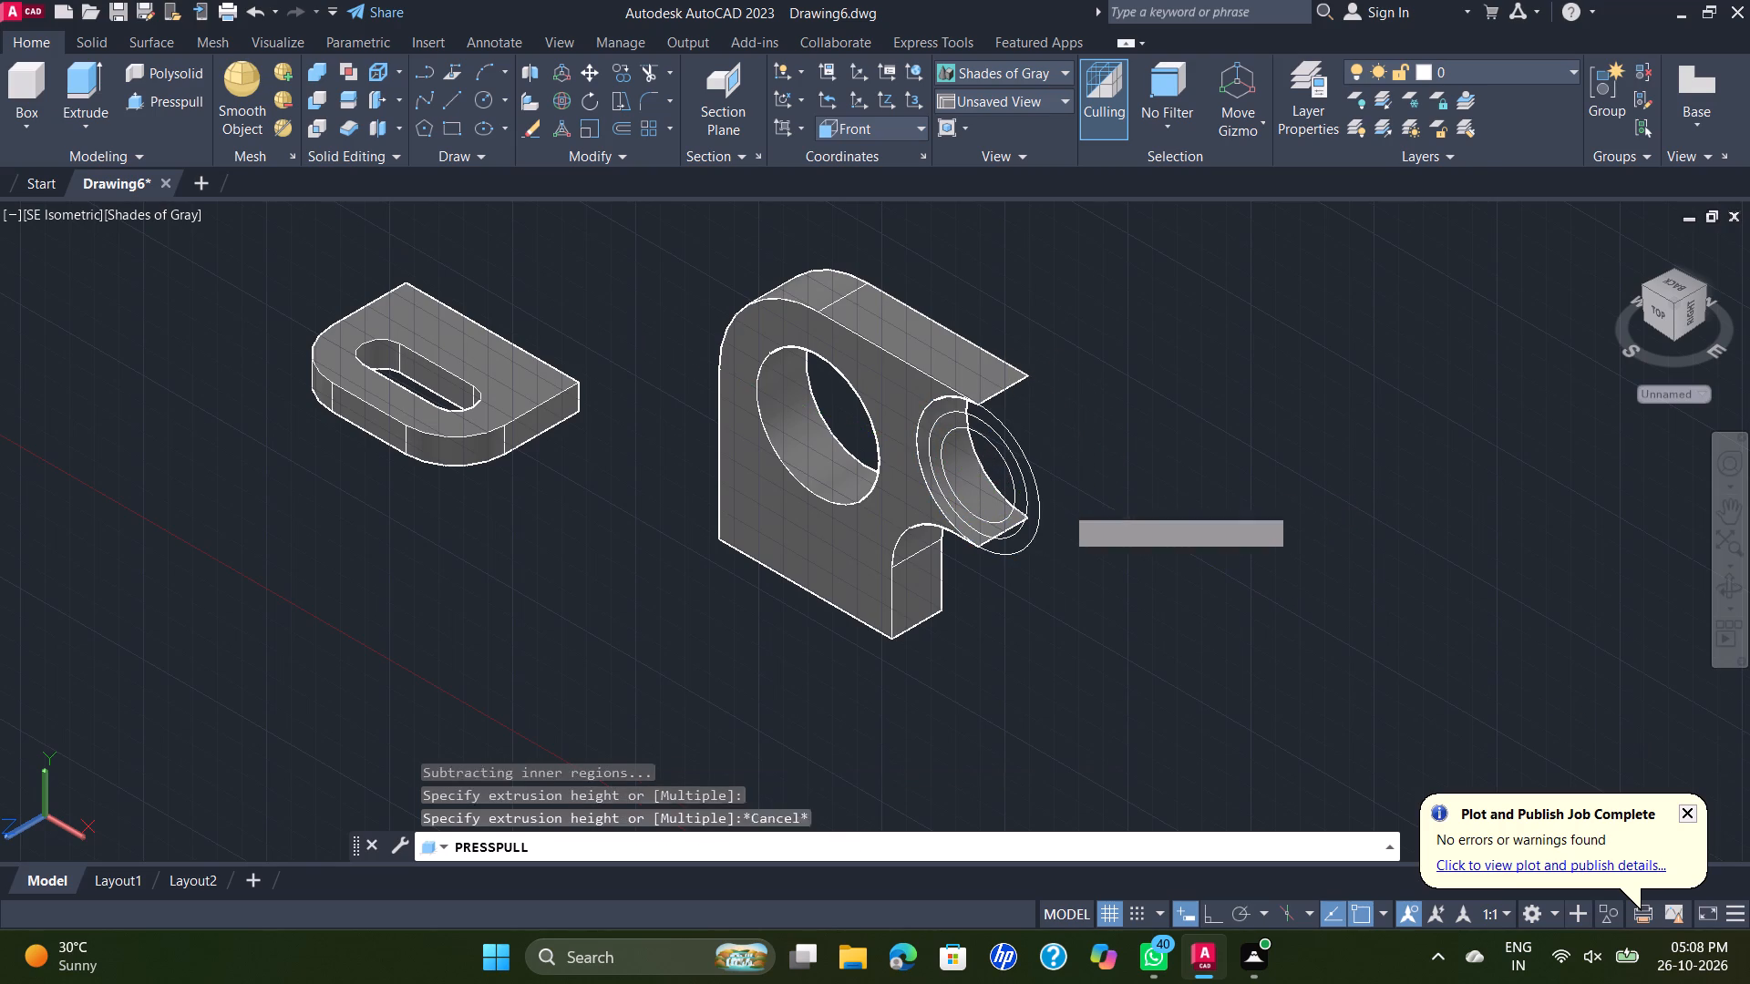
click(1040, 500)
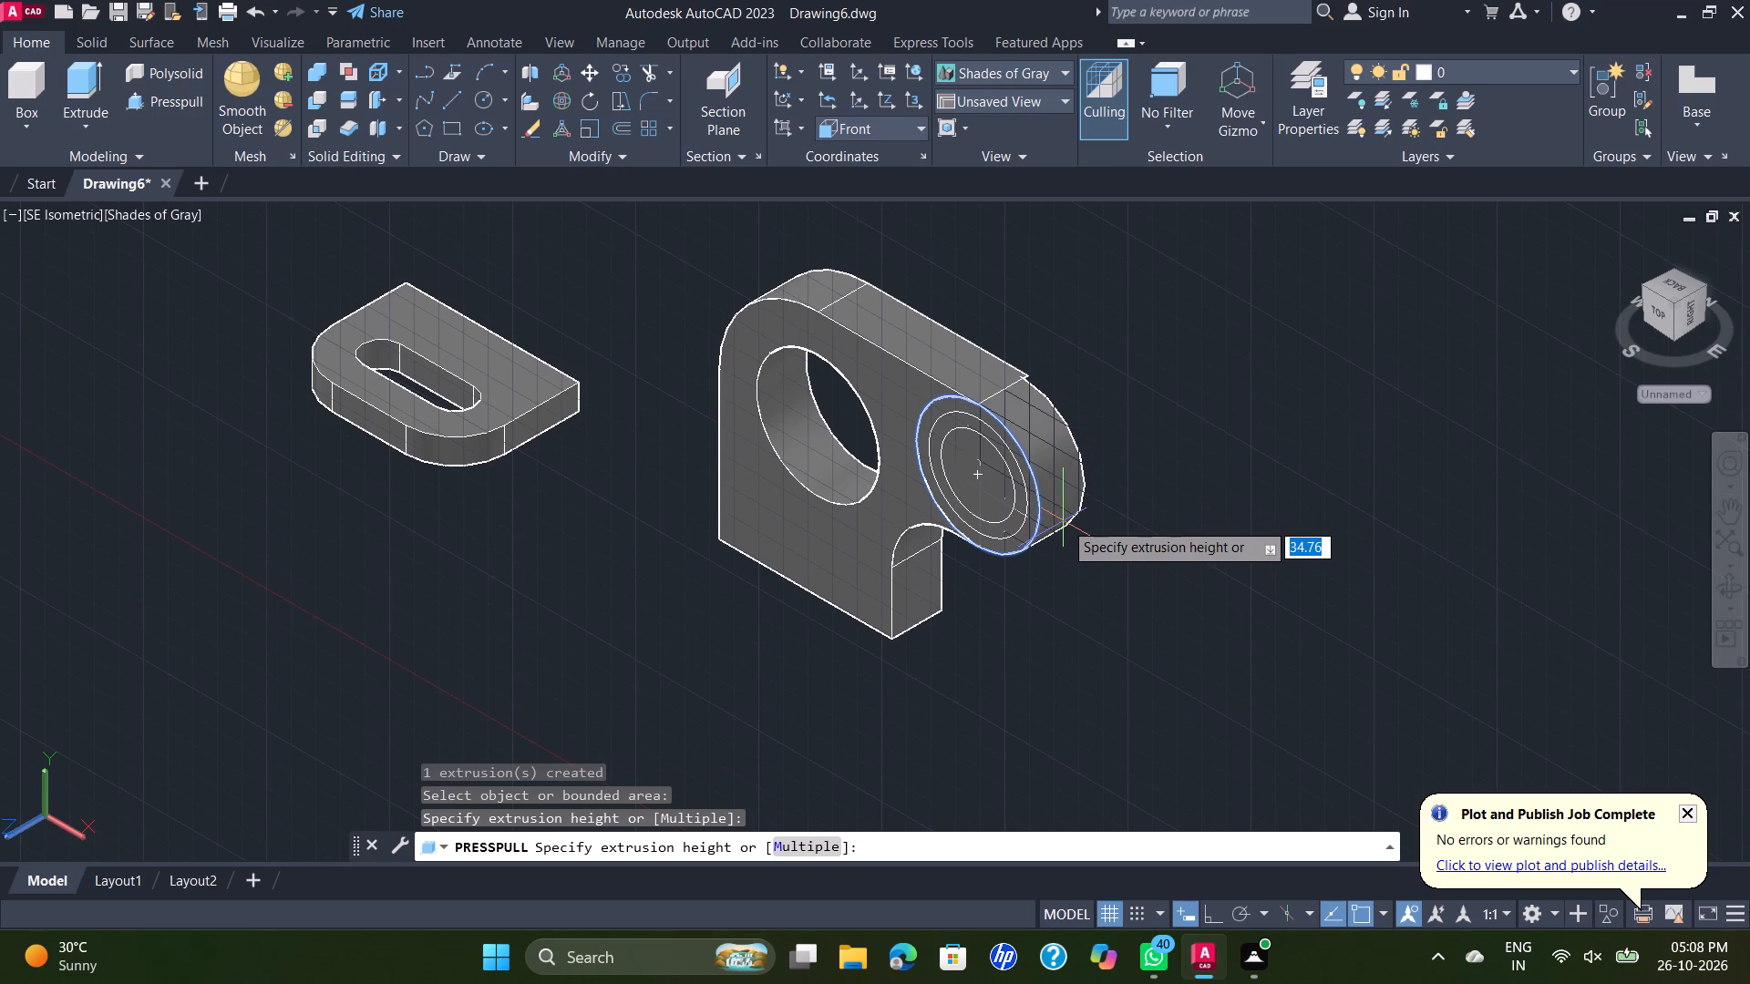
text(-20)
key(Return)
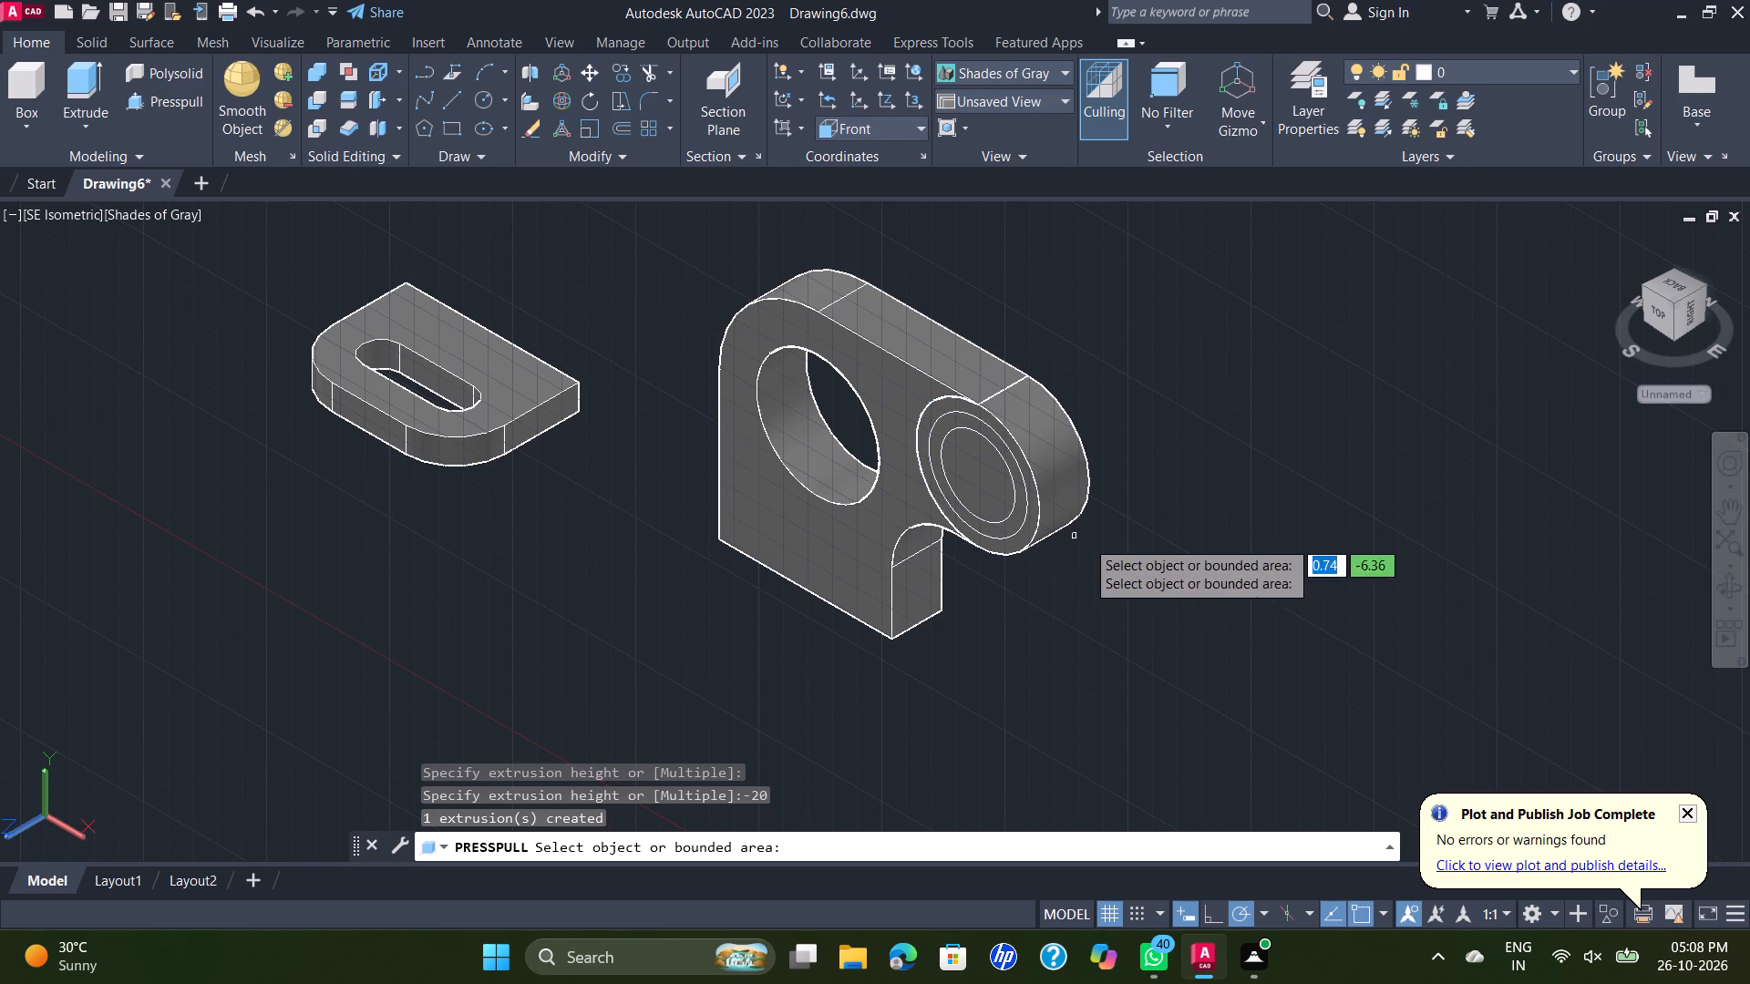
Presspull the ring between the two inner concentric circles by 25 to form the tubular boss.
click(1006, 456)
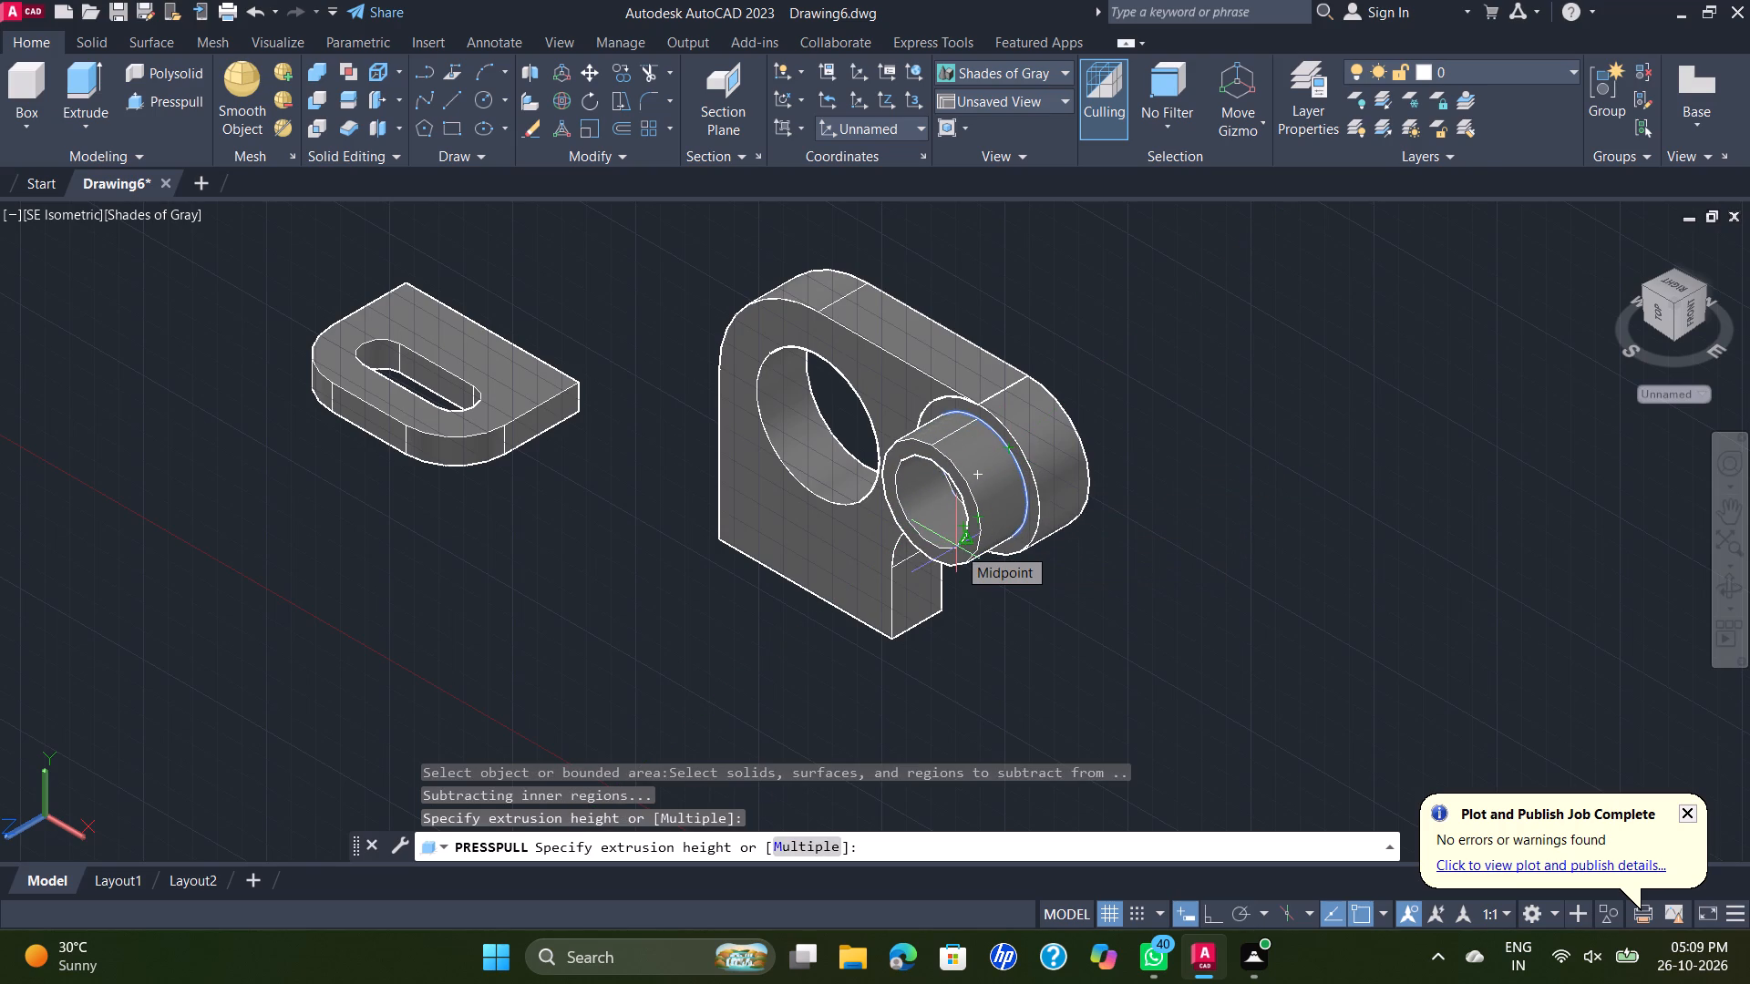
text(25)
key(Return)
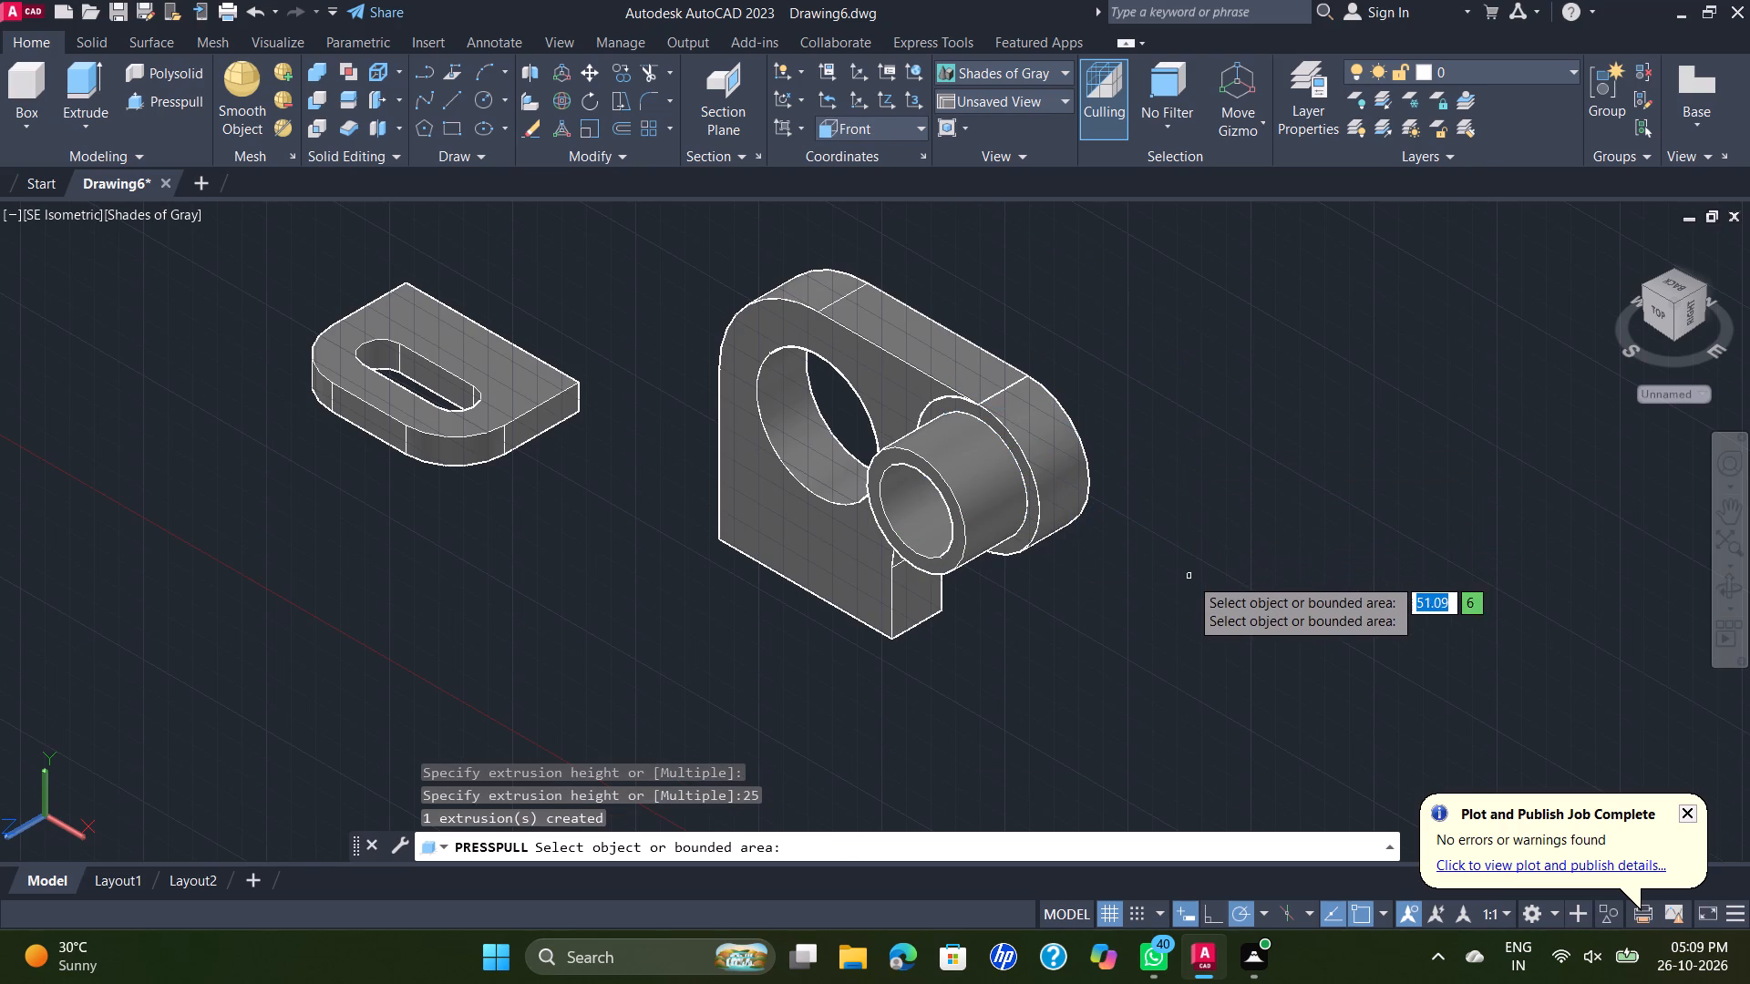
Presspull the area inside the innermost circle back through the bracket to cut the boss's through hole.
shift+middle_drag(1191, 577, 1219, 607)
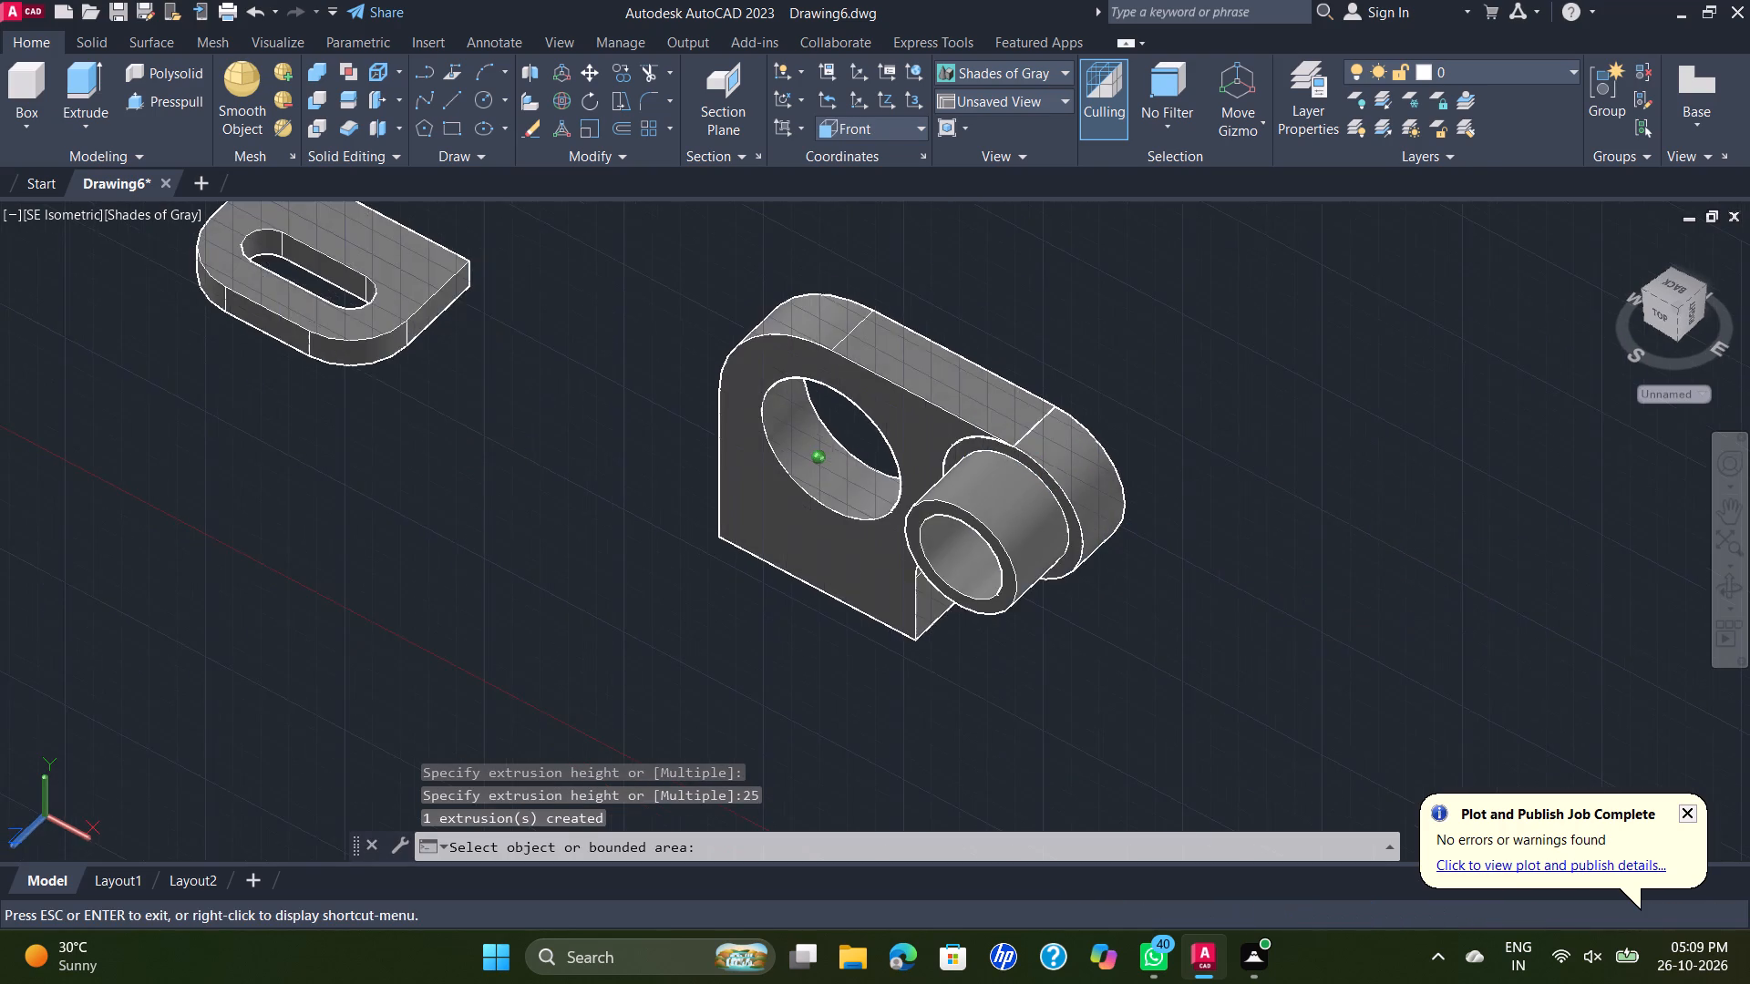
shift+middle_drag(1219, 607, 1302, 474)
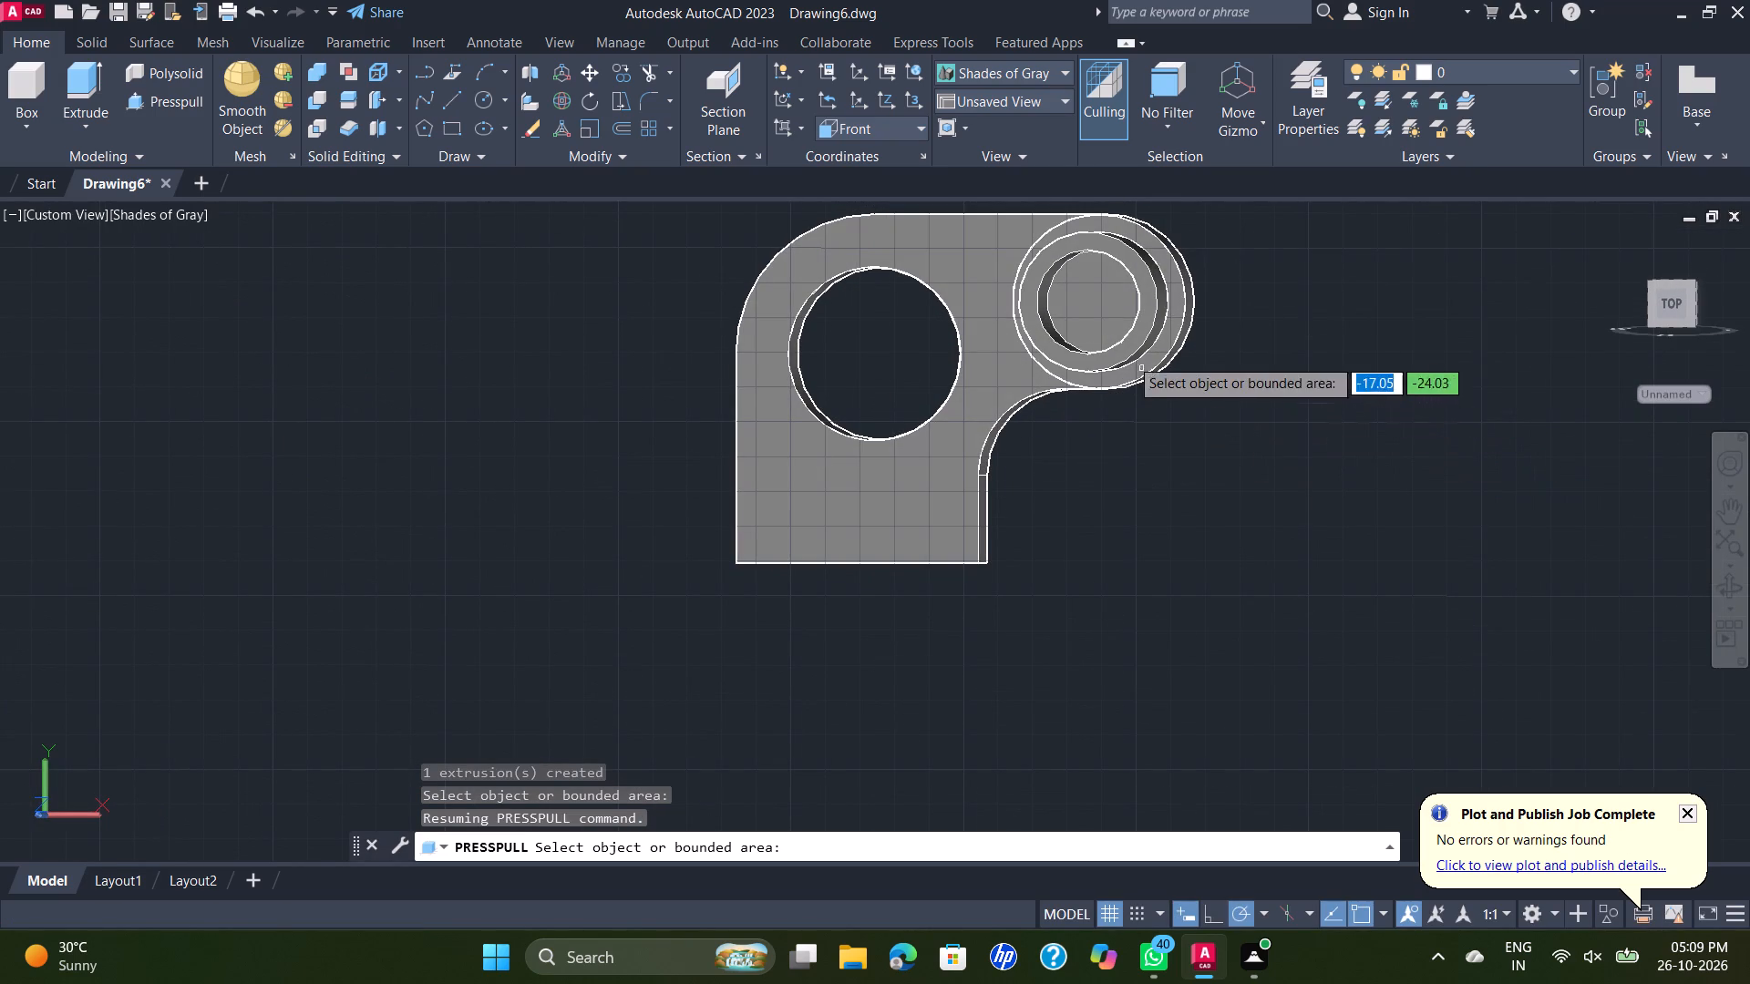
click(1092, 302)
click(1353, 321)
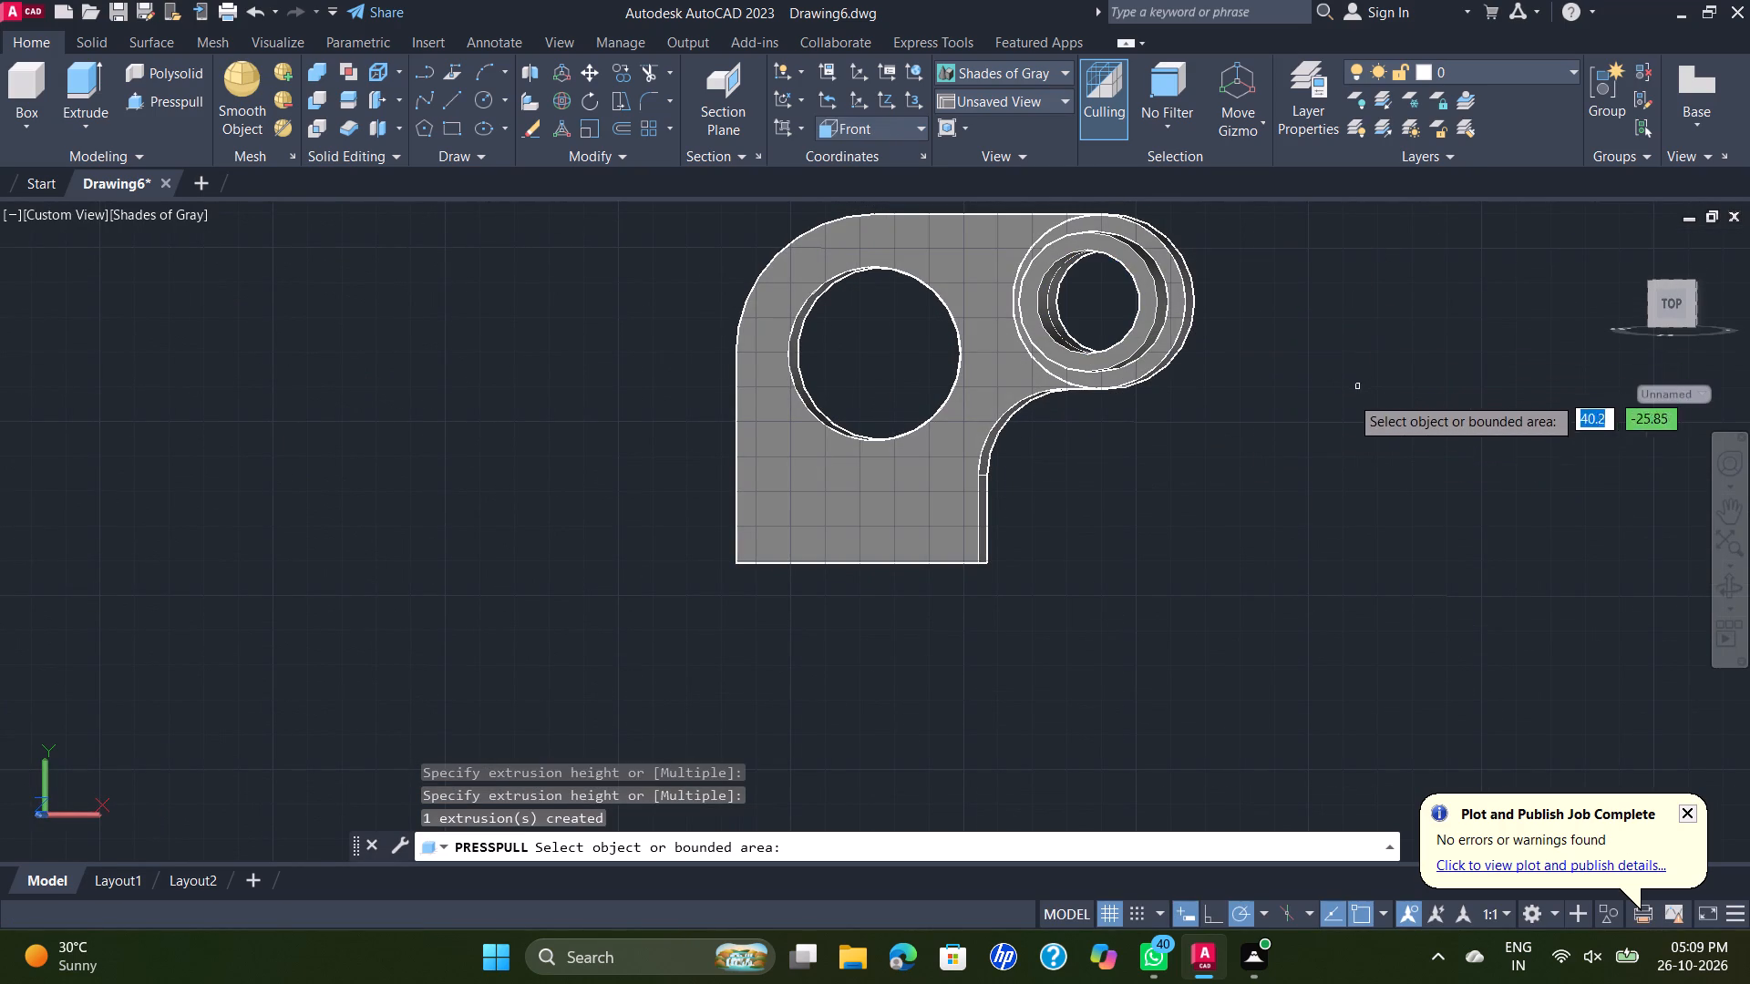
key(Escape)
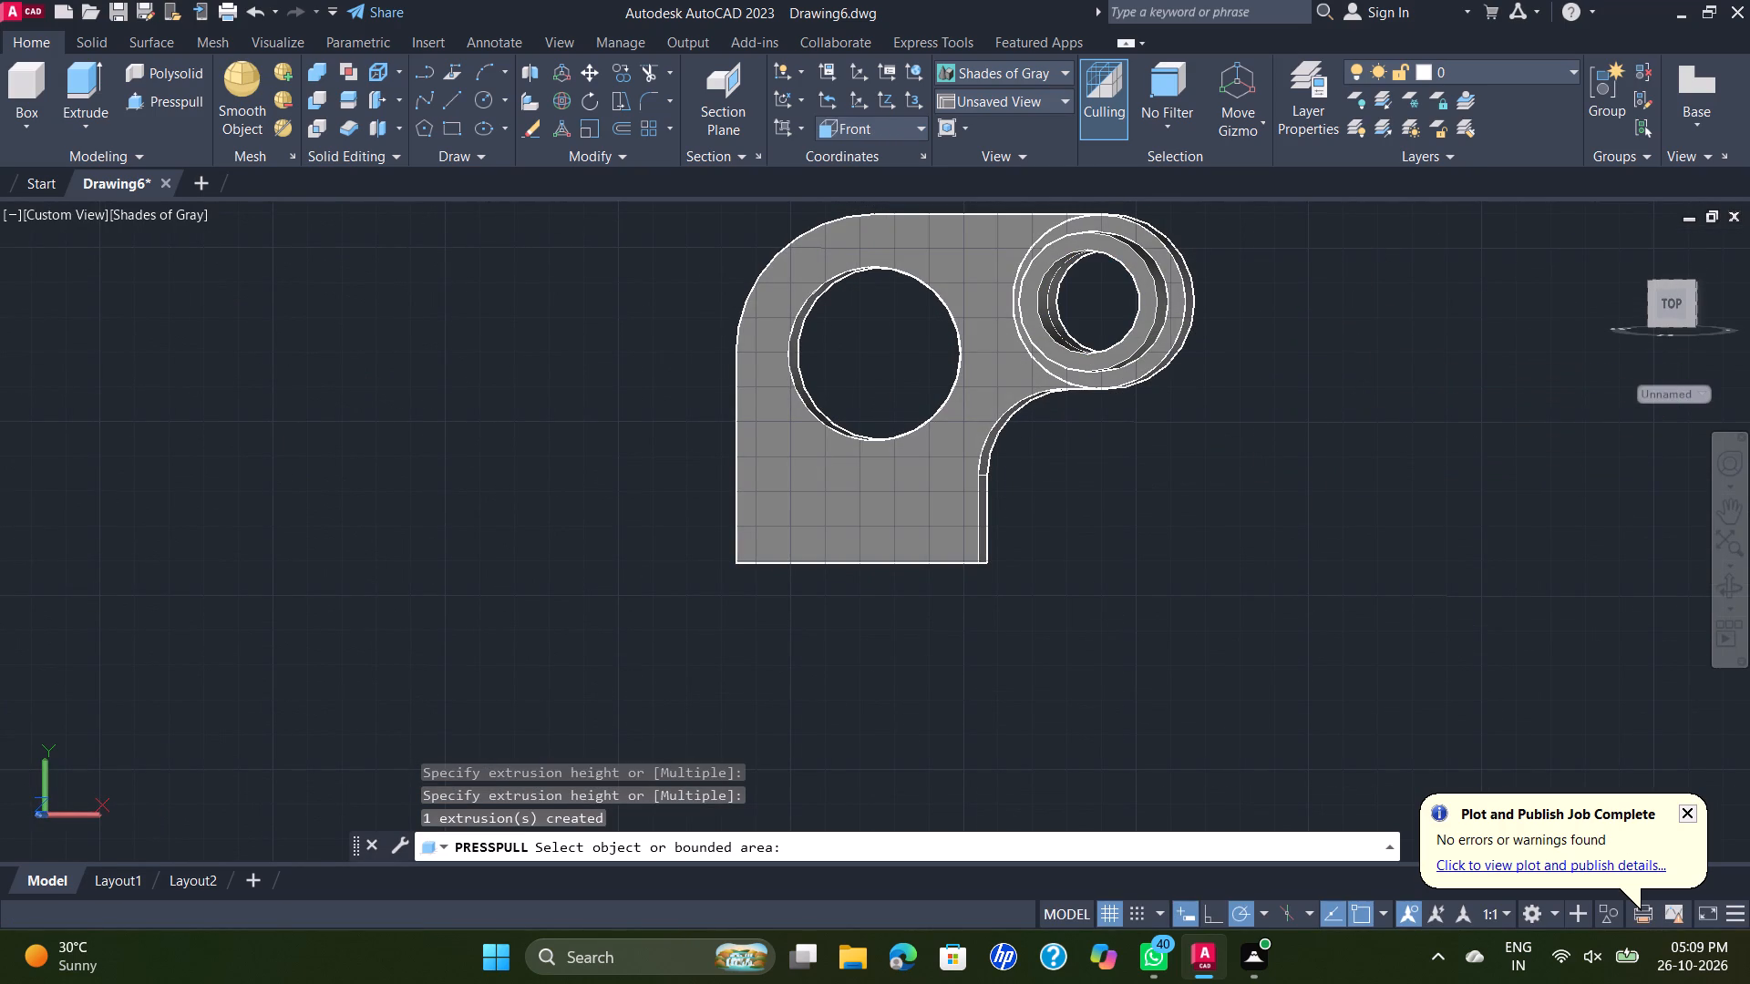
Examine the bracket and its boss hole from the SE isometric direction and from the rear side.
click(67, 219)
click(147, 432)
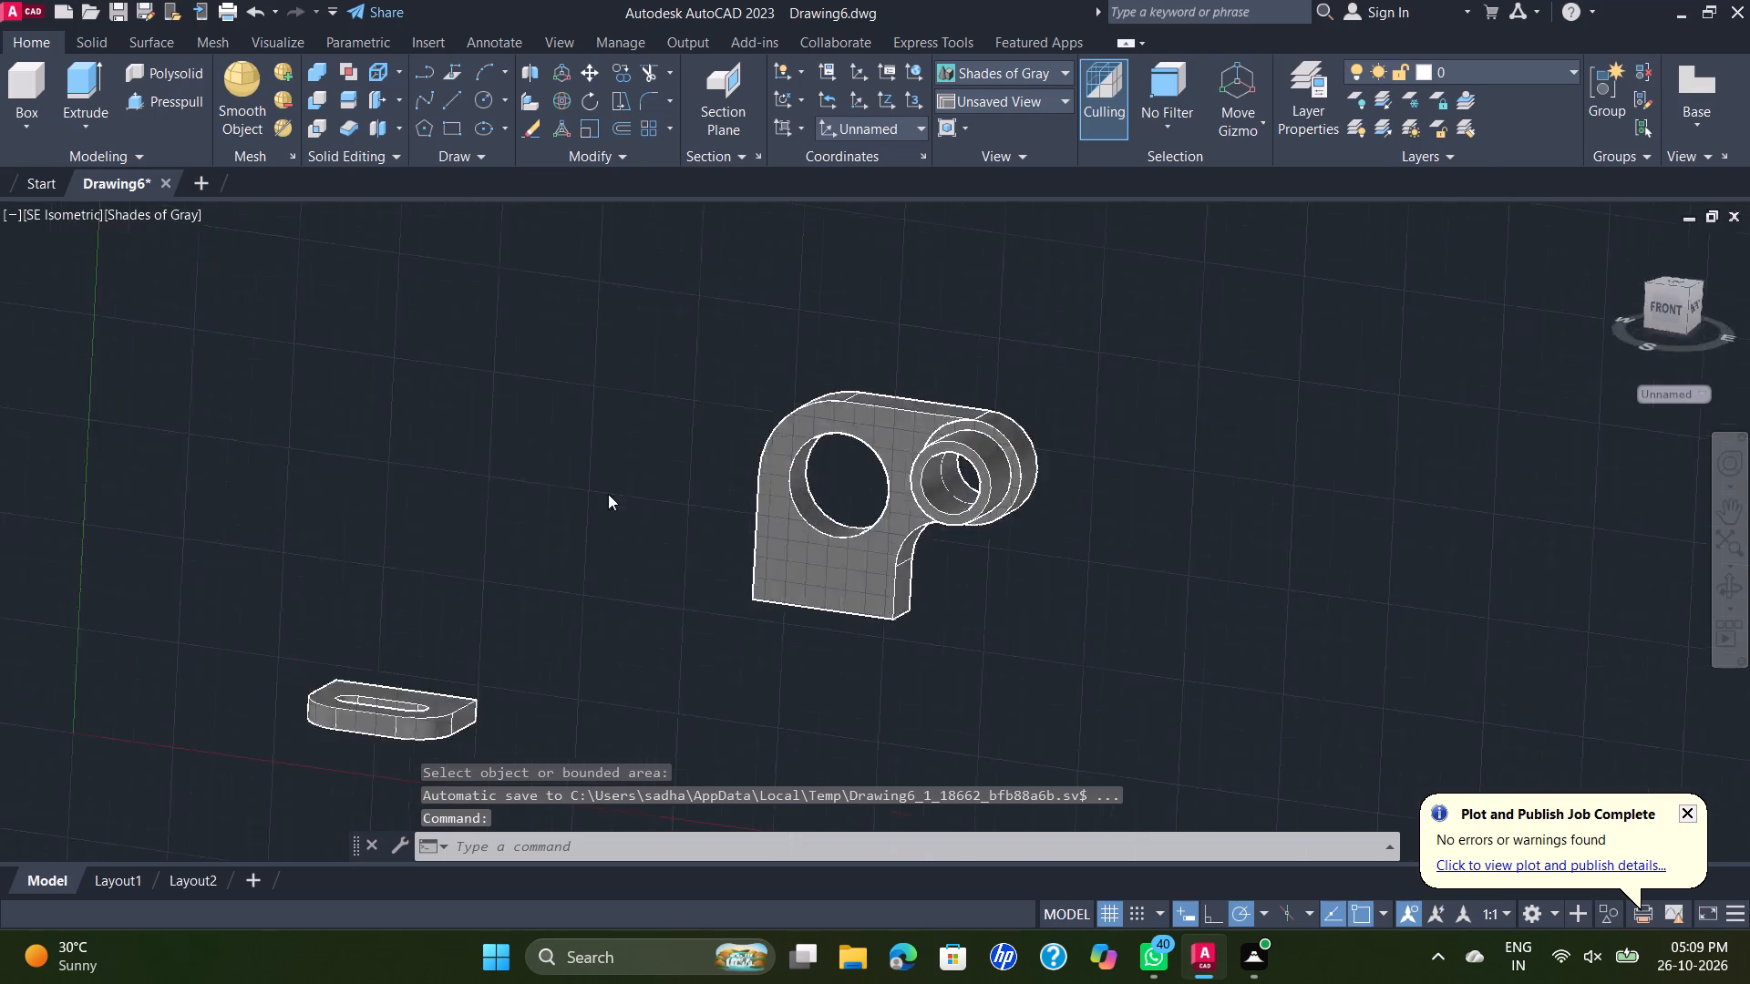
scroll(937, 578, up, 1)
middle_drag(977, 518, 925, 425)
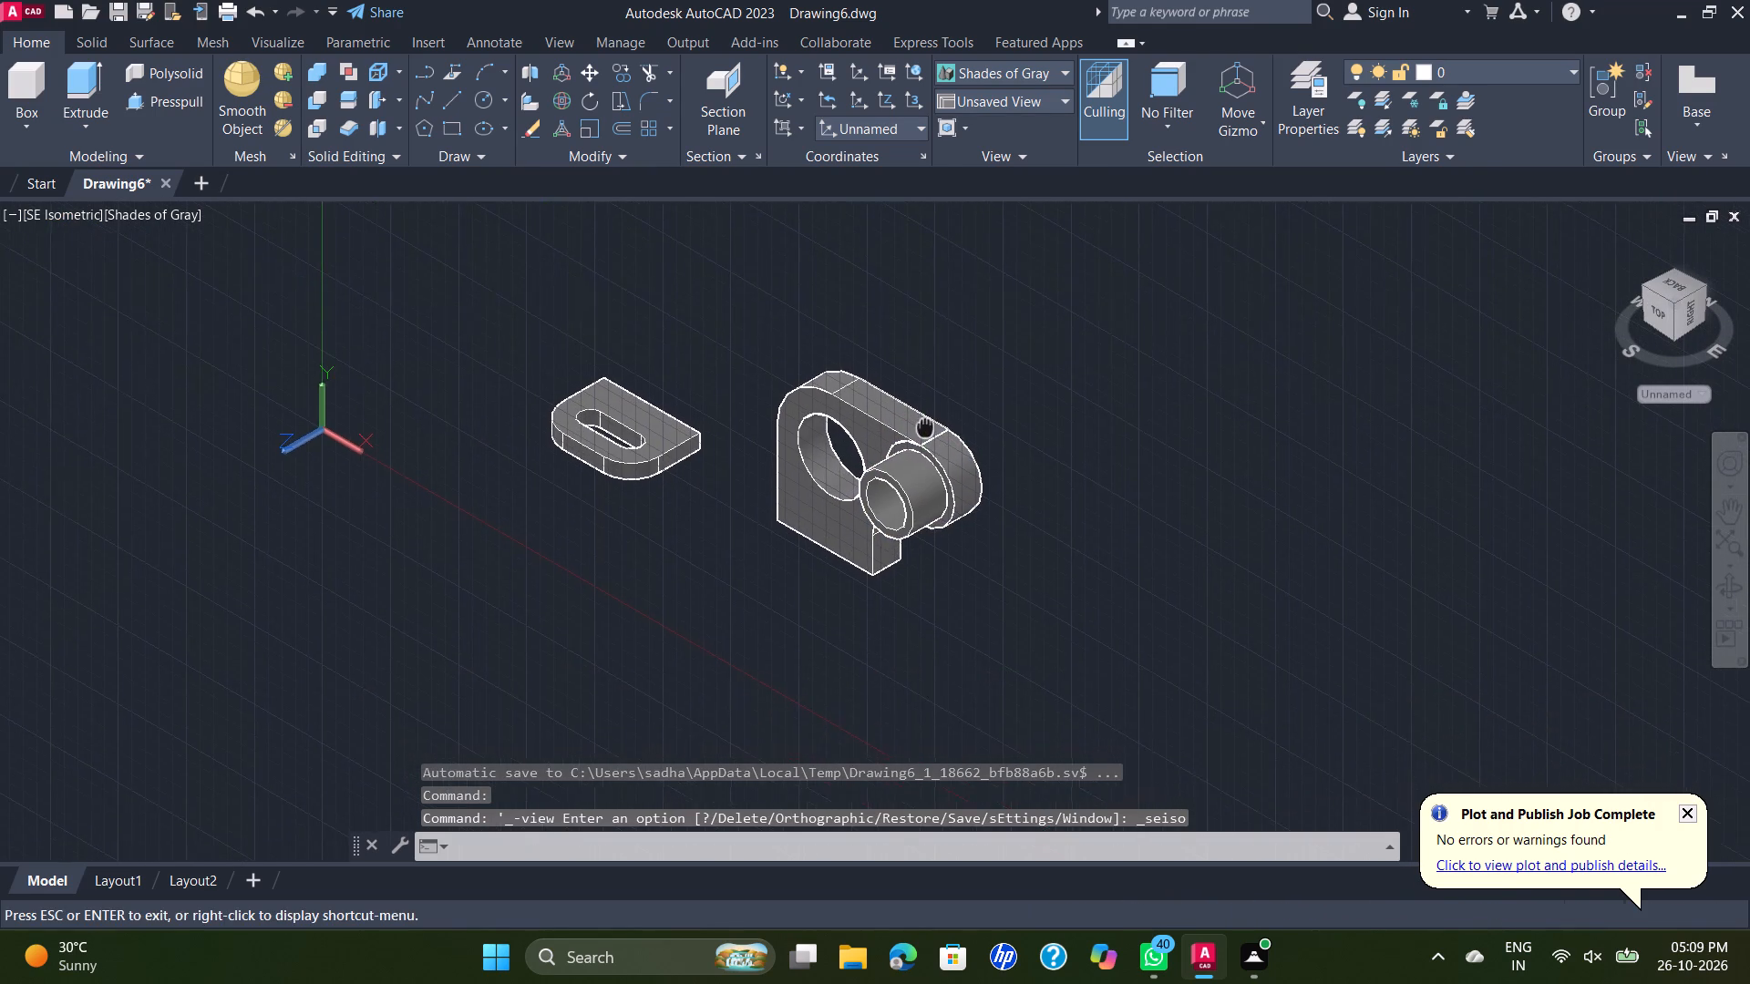
scroll(1004, 497, up, 1)
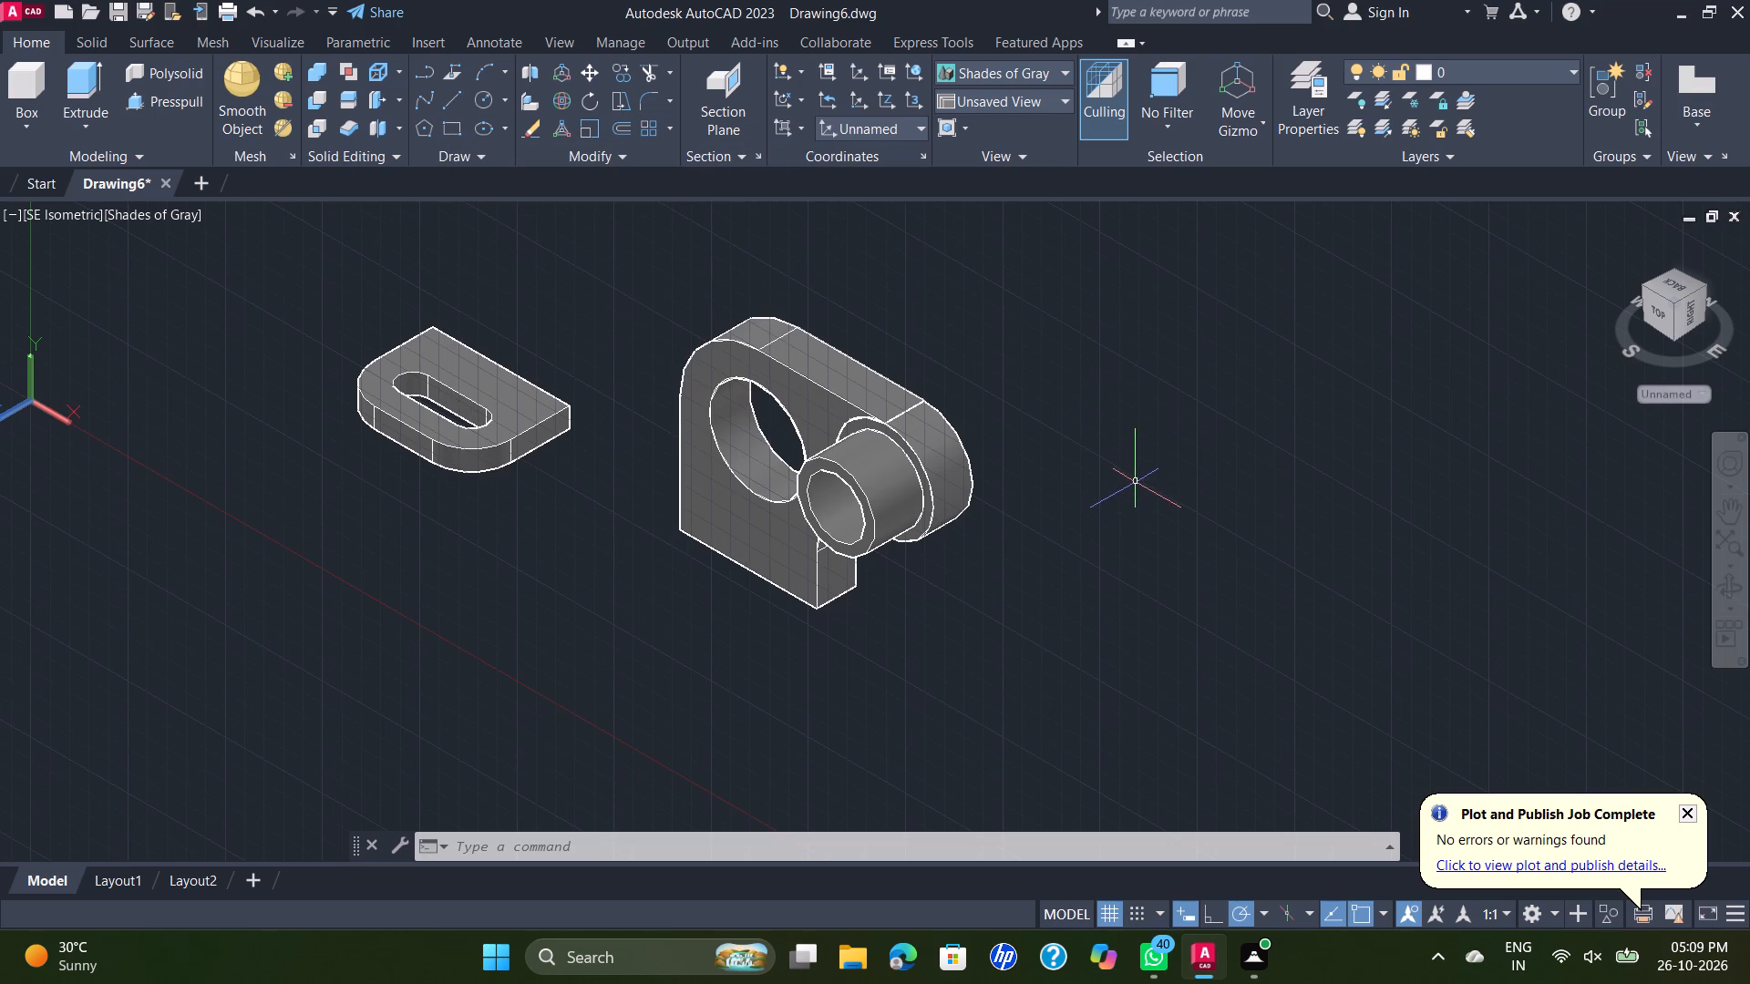
shift+middle_drag(1052, 457, 966, 517)
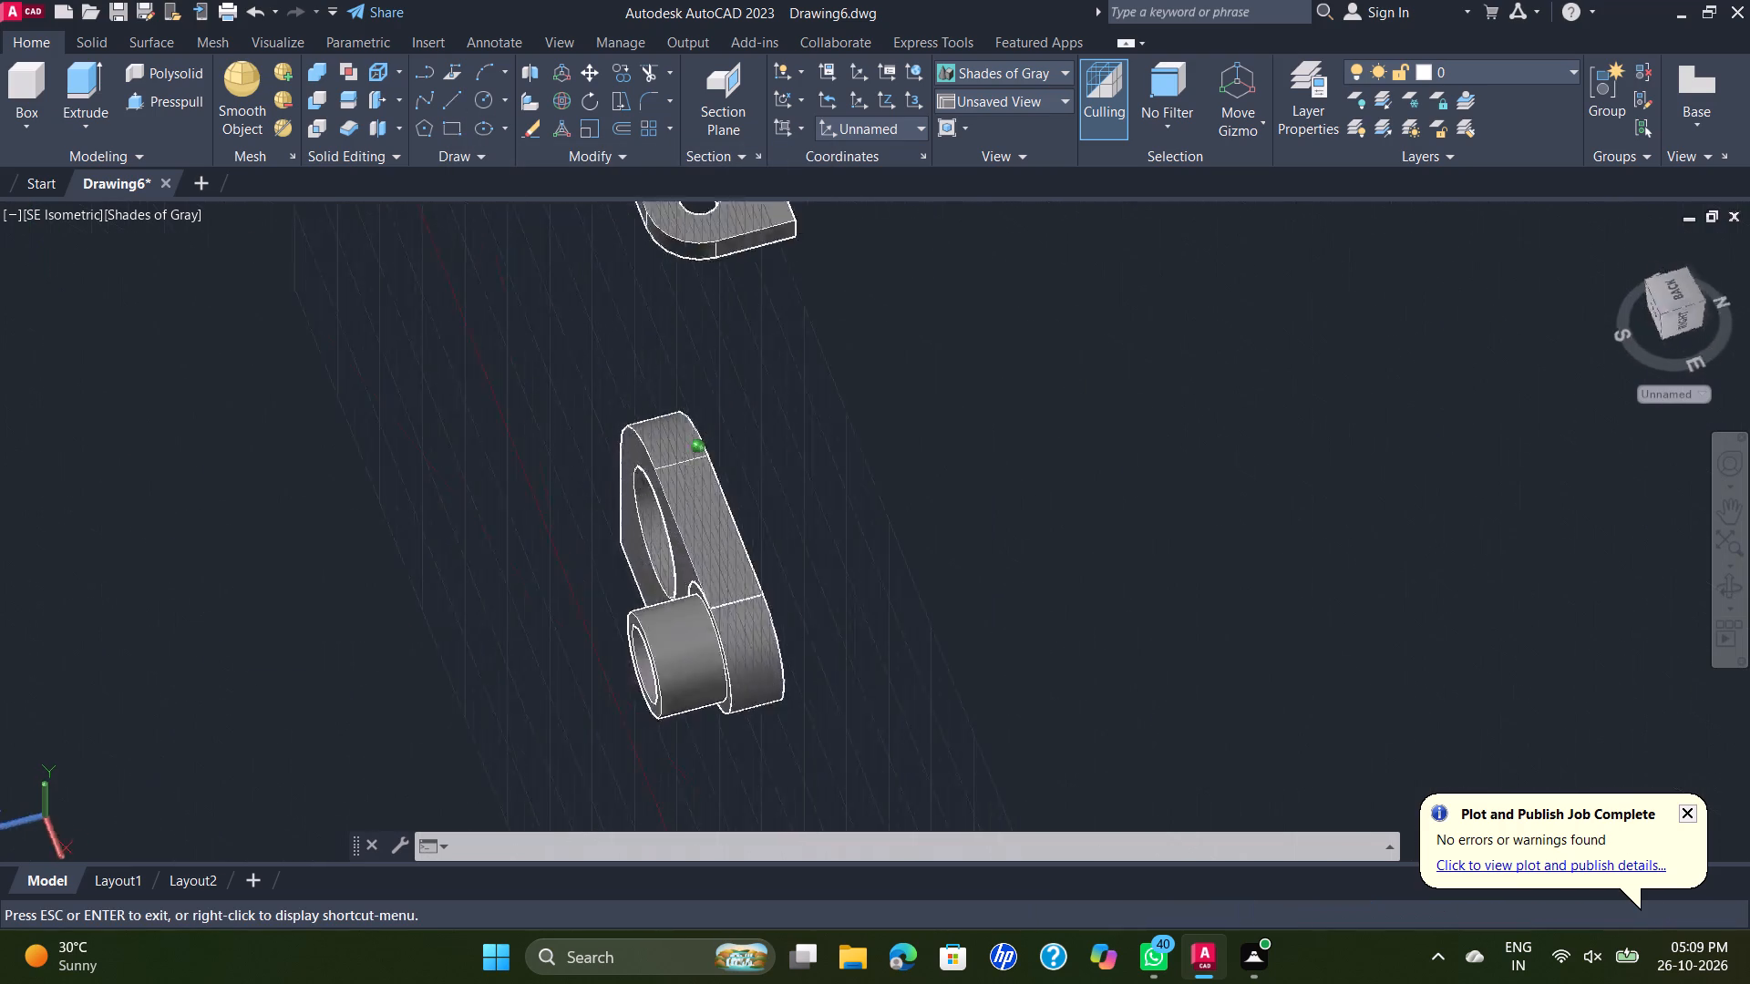
shift+middle_drag(966, 517, 647, 445)
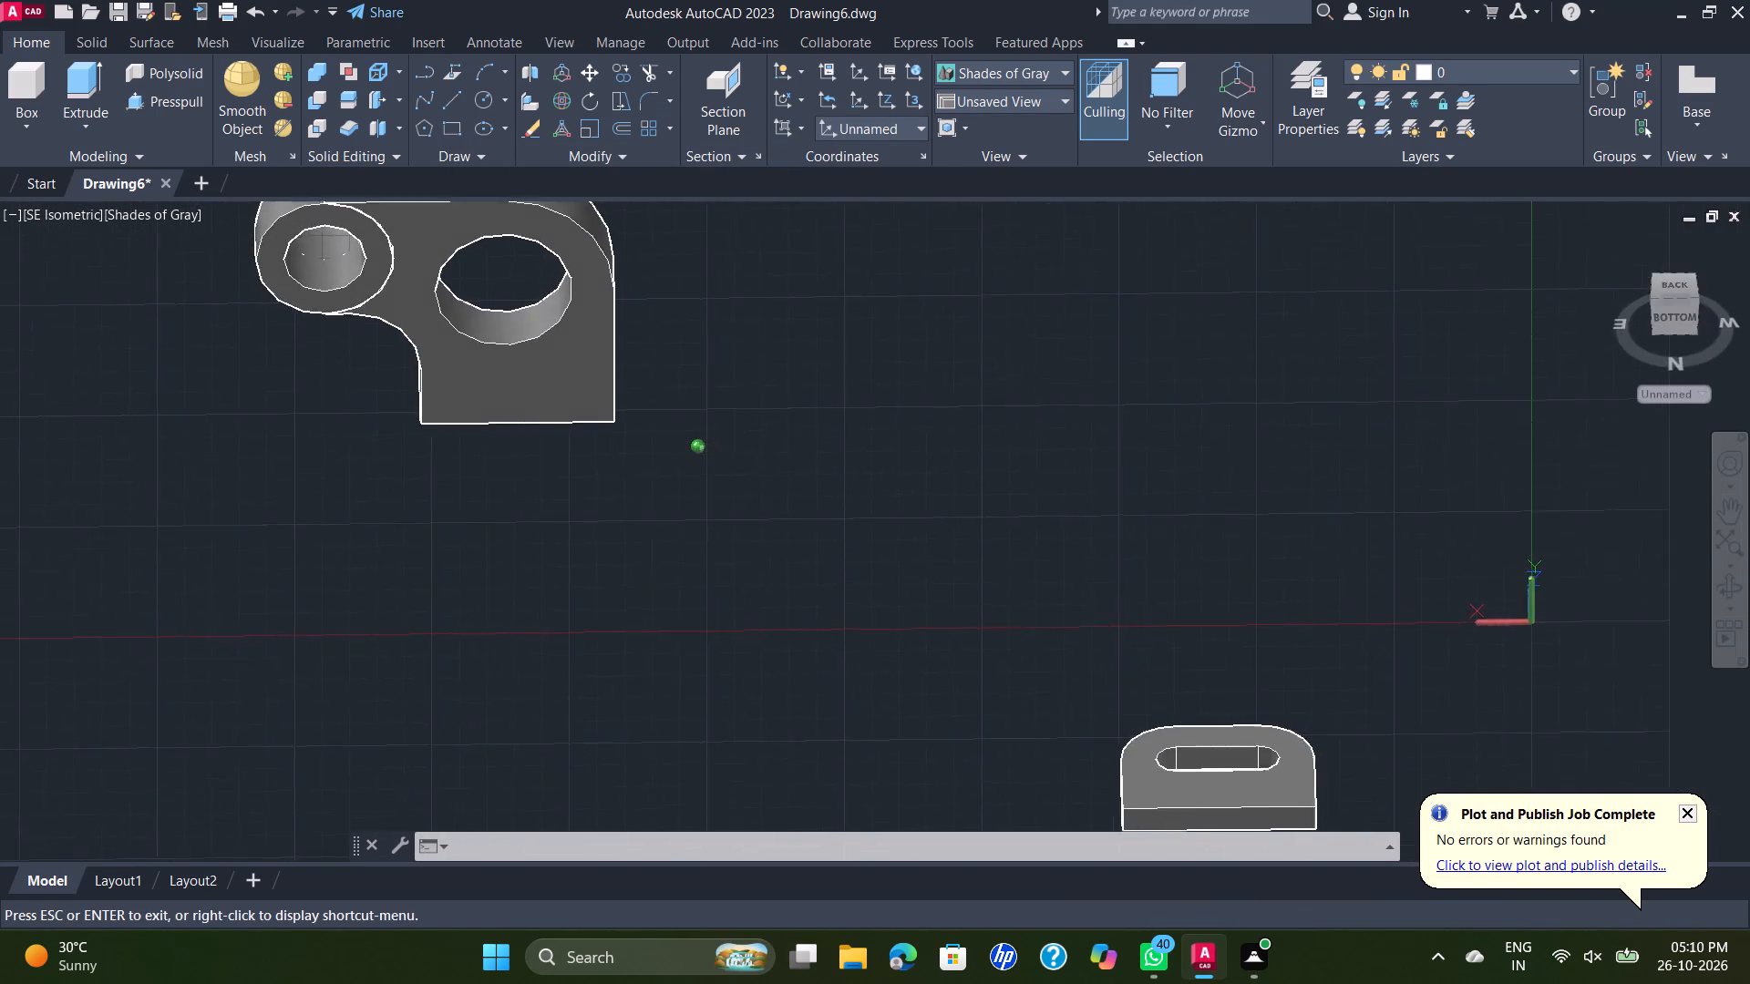
shift+middle_drag(647, 445, 664, 324)
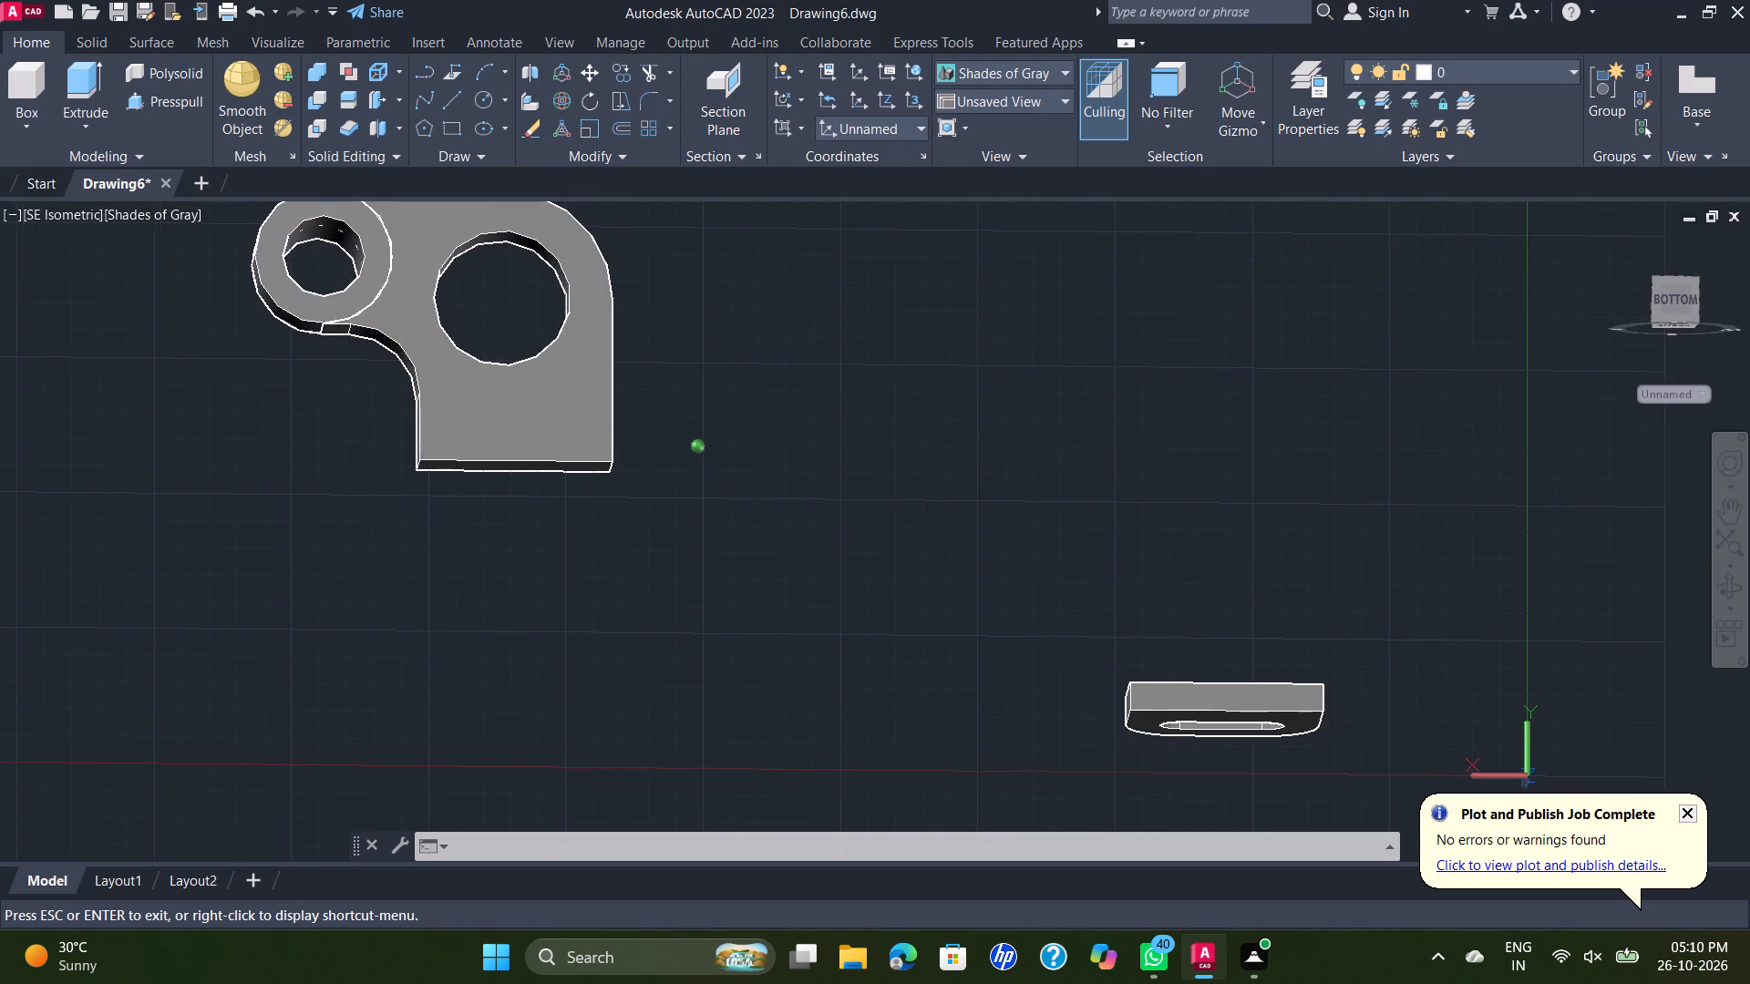
shift+middle_drag(664, 324, 653, 371)
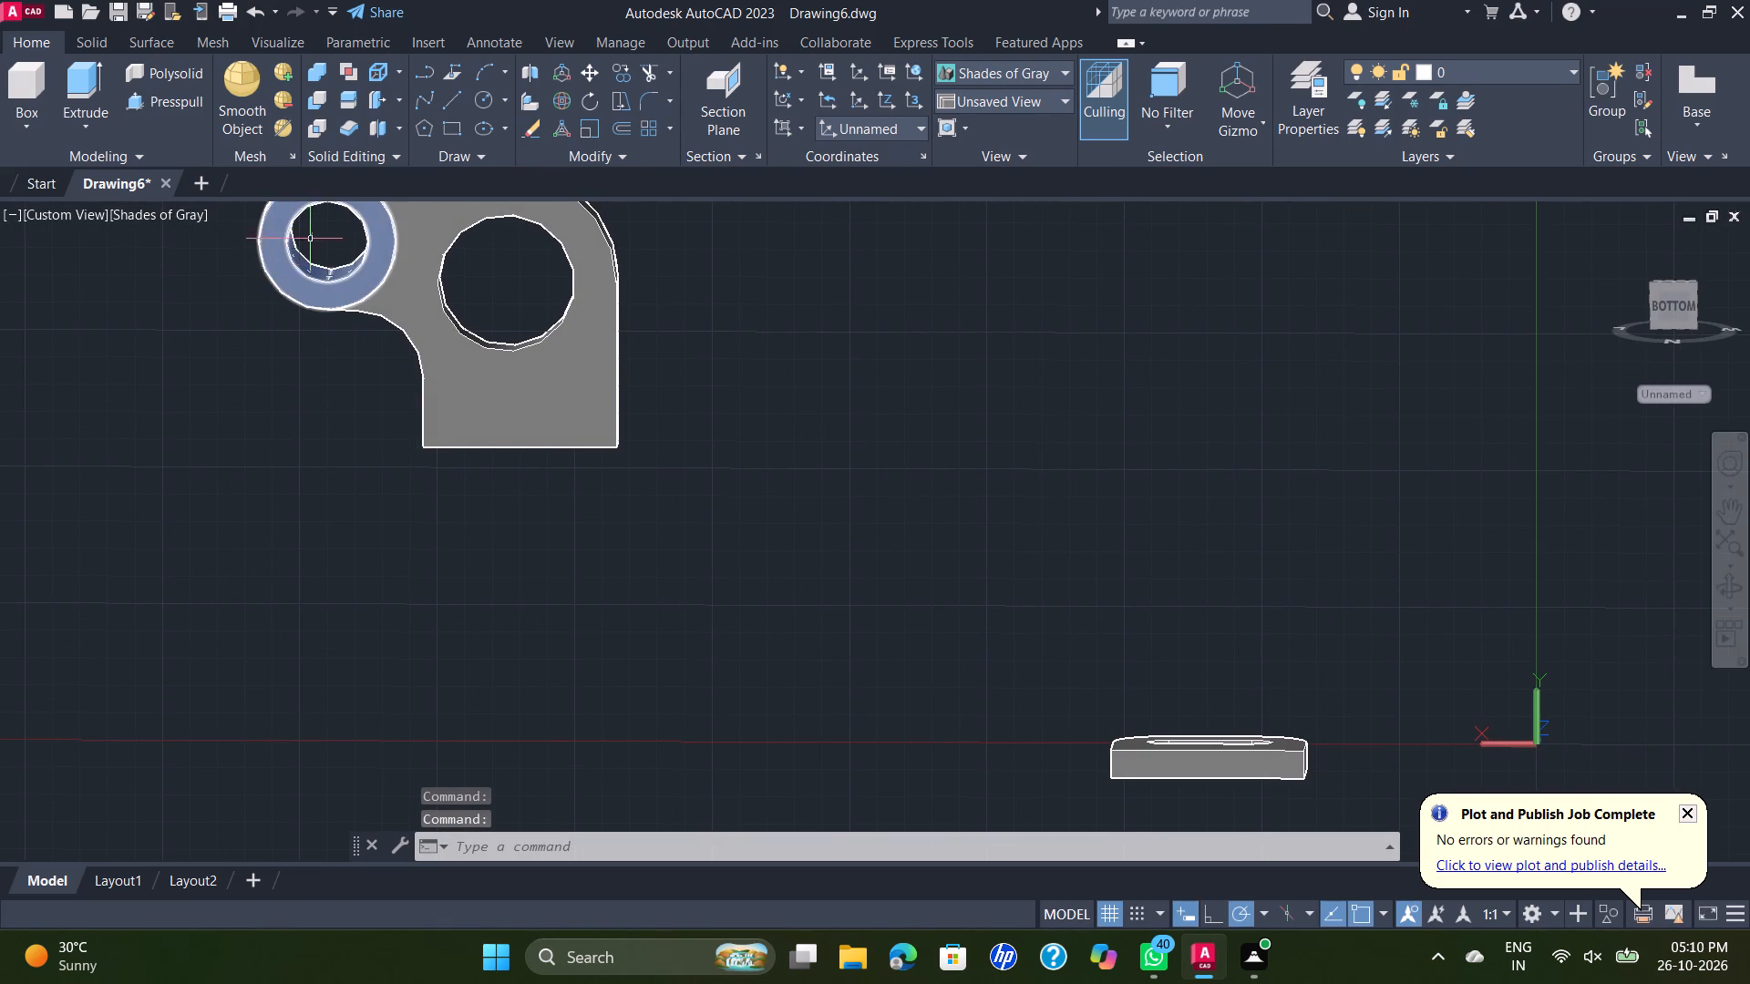
Check the vertical distance from the large hole's centre to the bracket's bottom edge with a temporary dimension.
key(d)
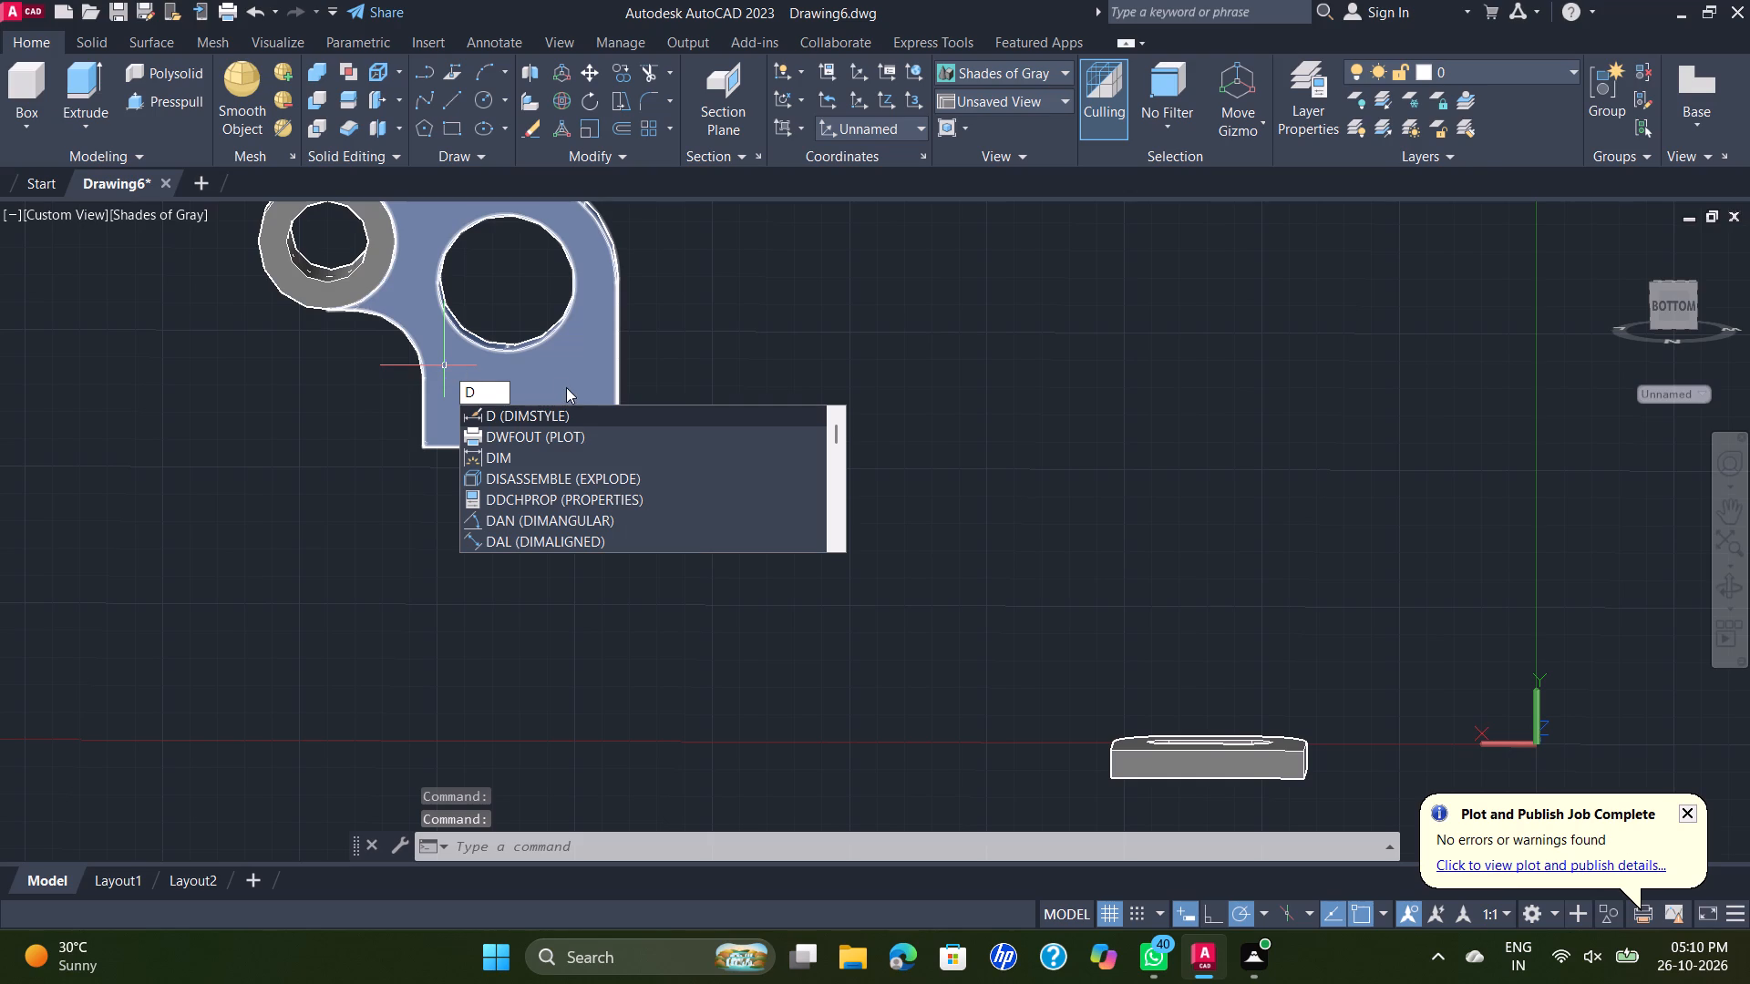
key(i)
click(537, 440)
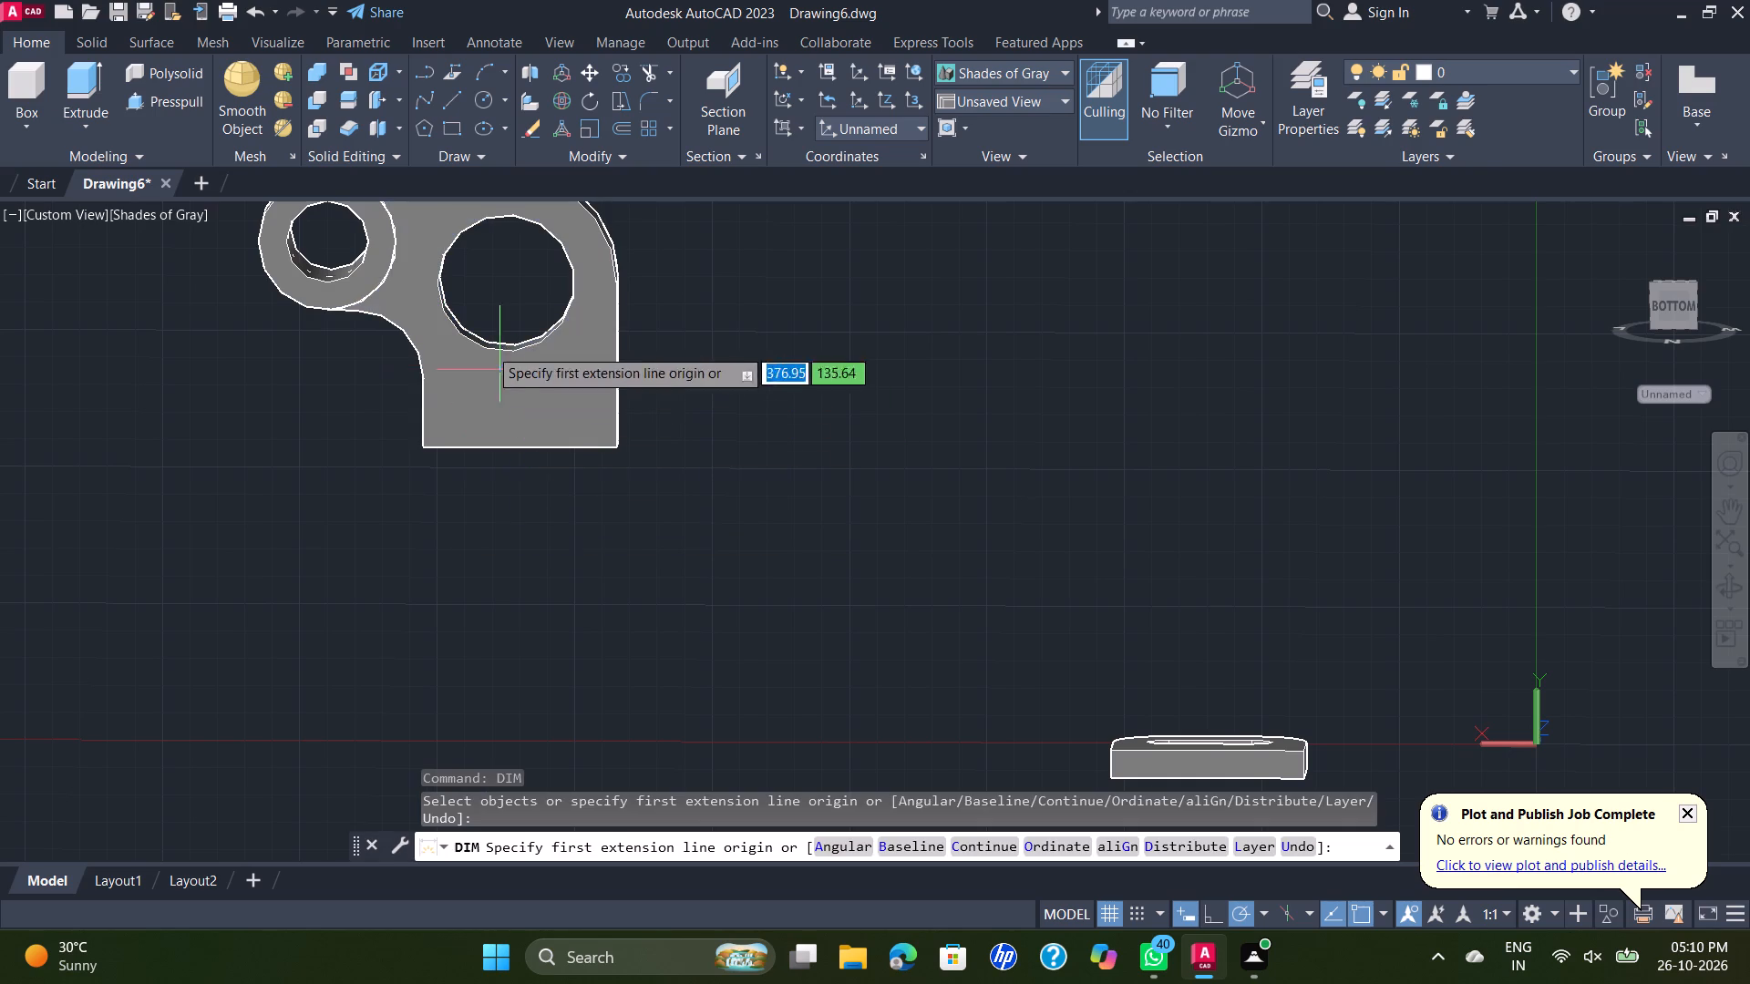
click(508, 288)
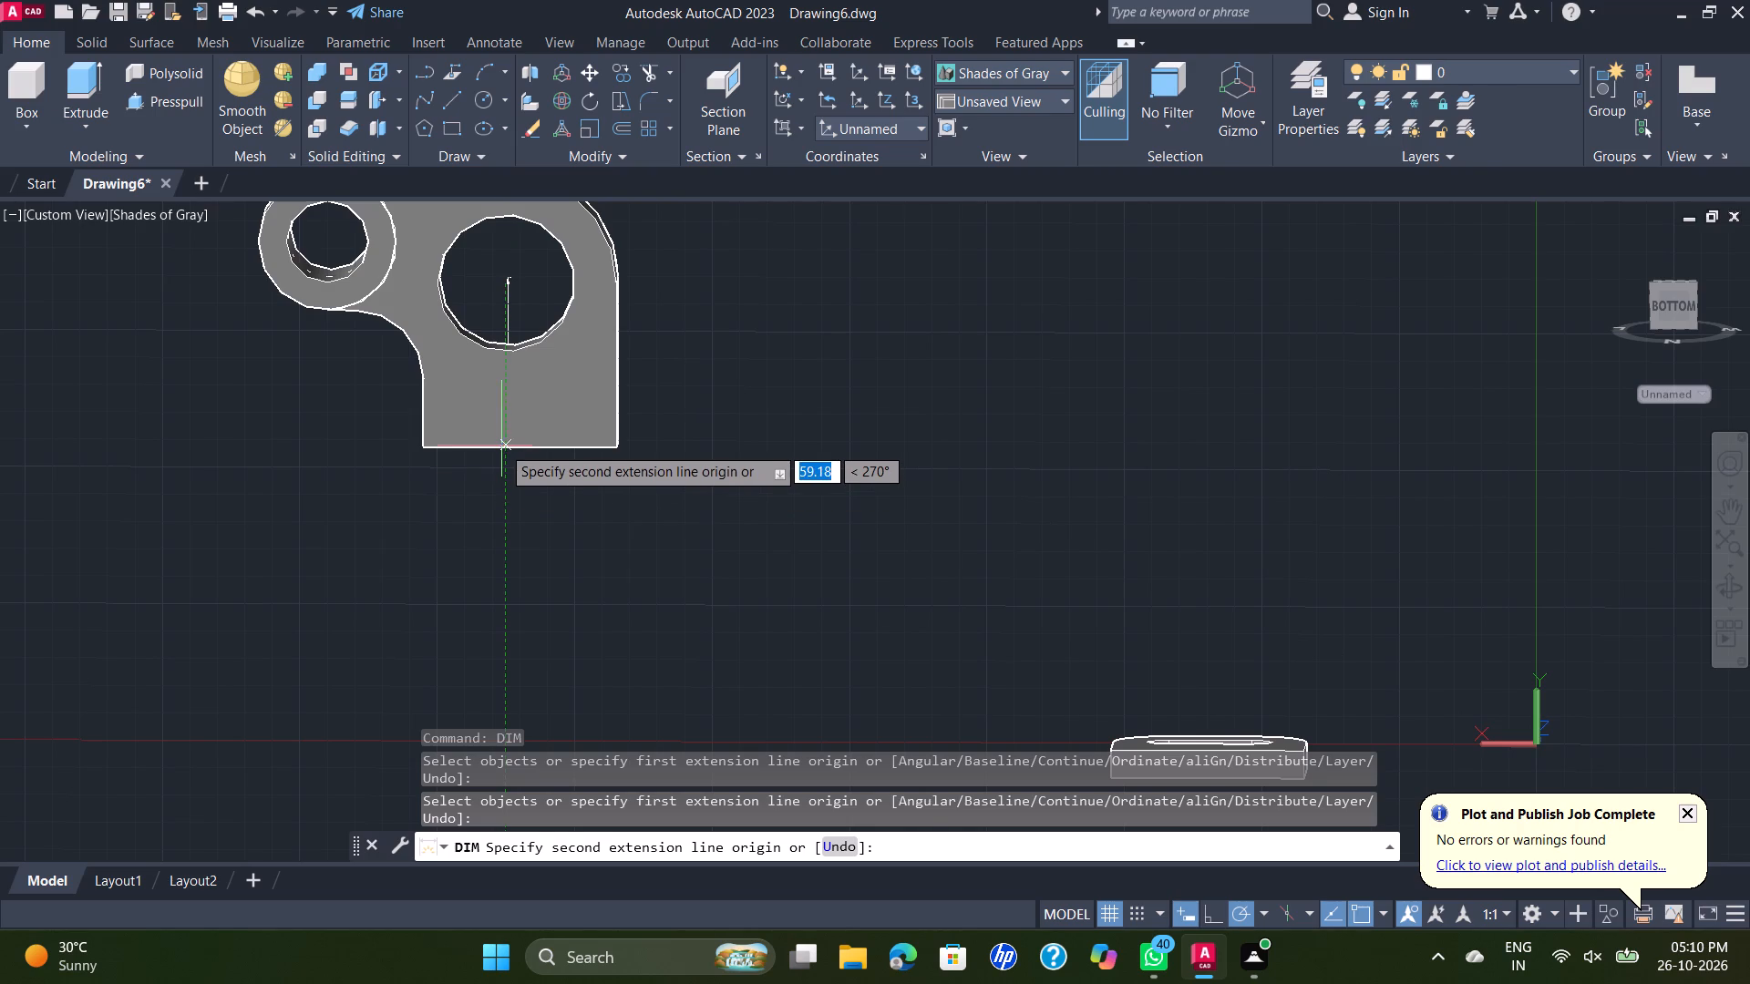
click(504, 447)
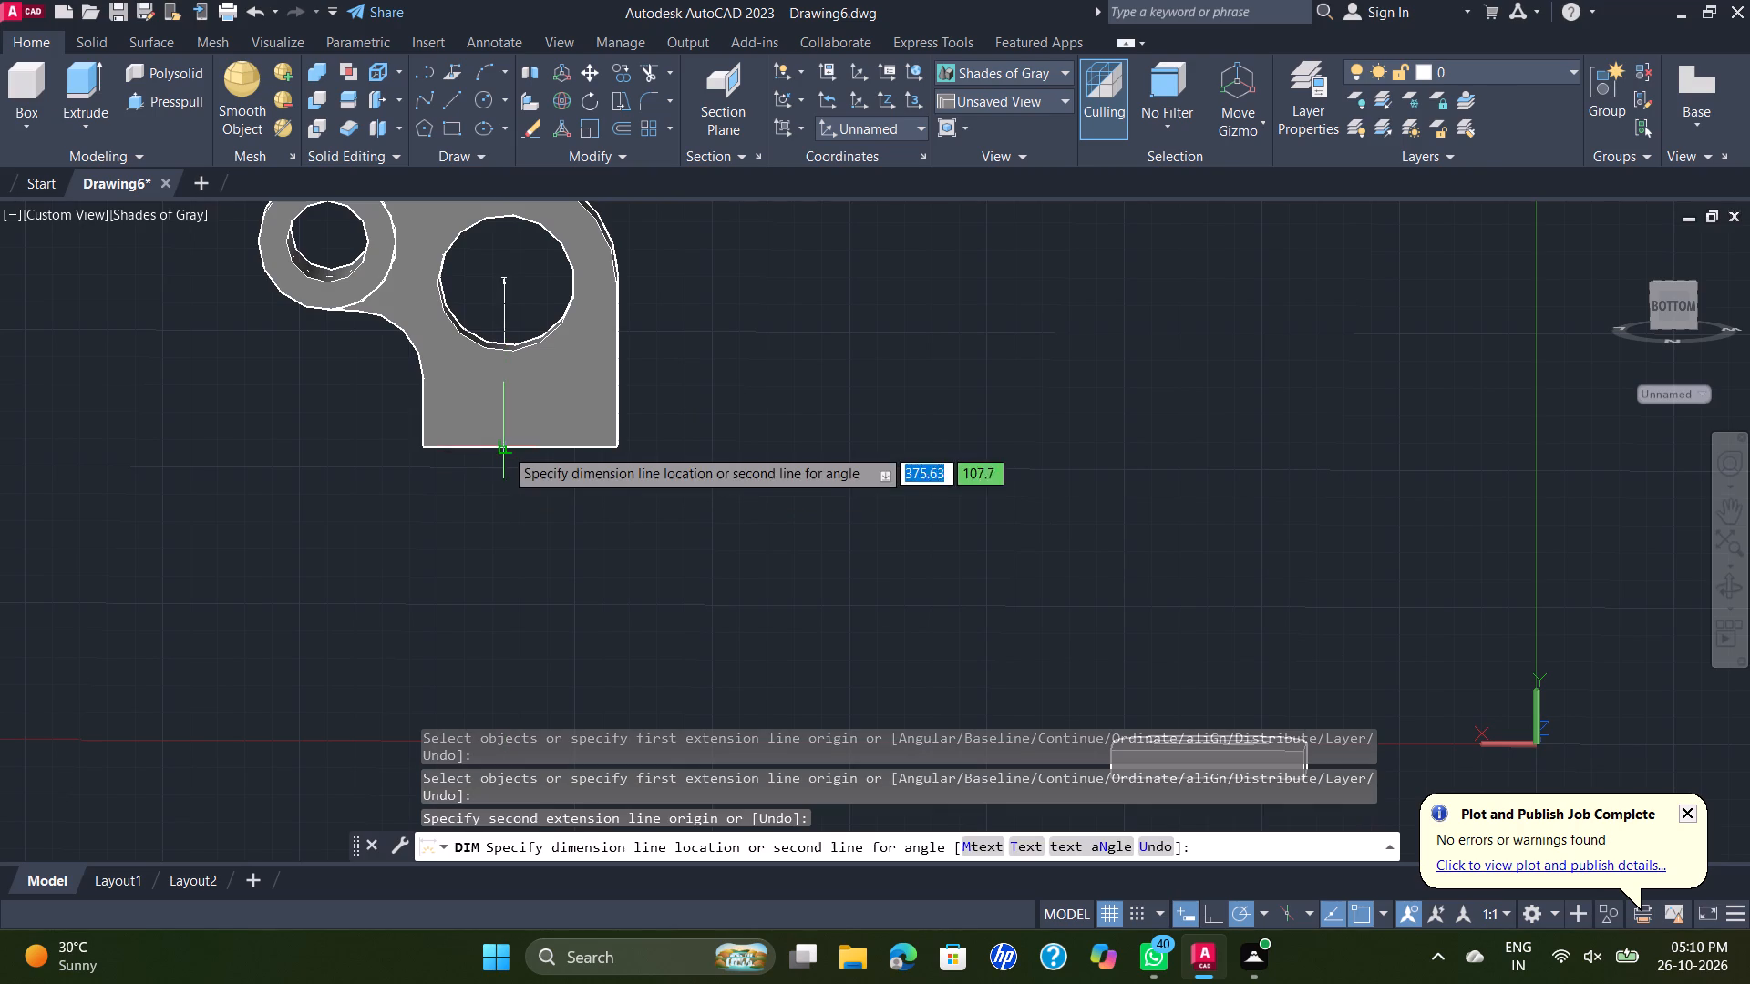
scroll(705, 333, up, 2)
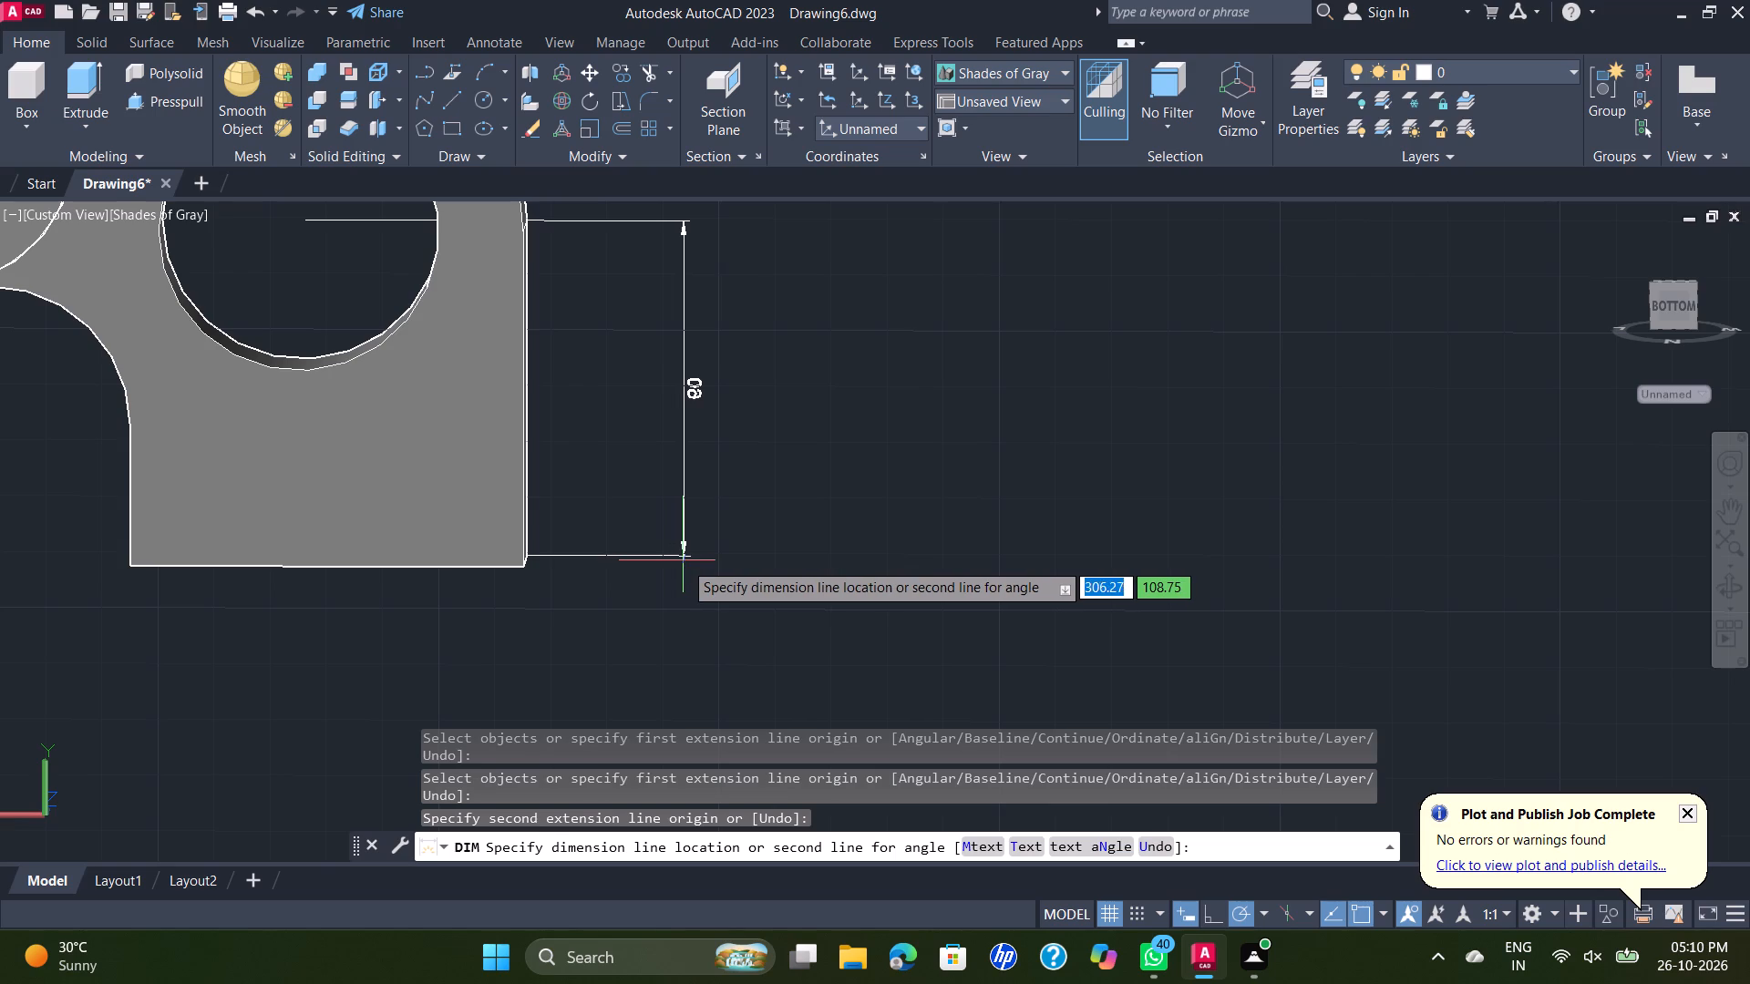
key(Escape)
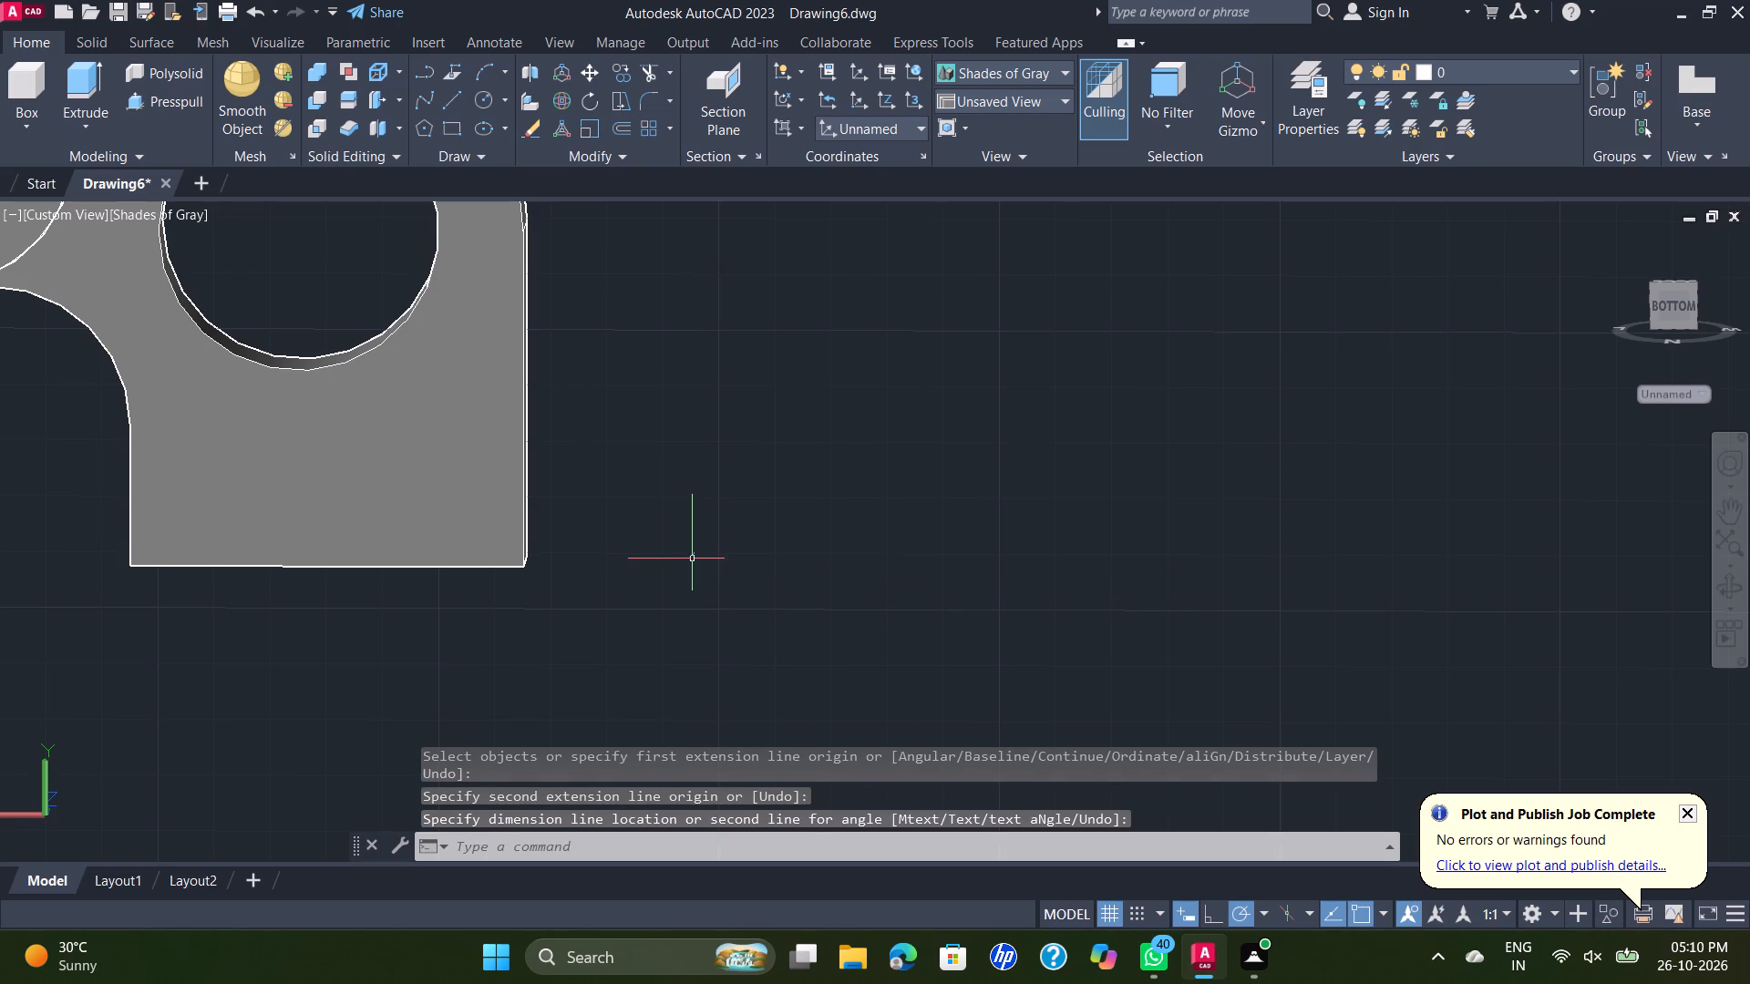
Presspull the bracket's bottom face downward by 15 to lengthen its lower leg.
scroll(694, 519, down, 1)
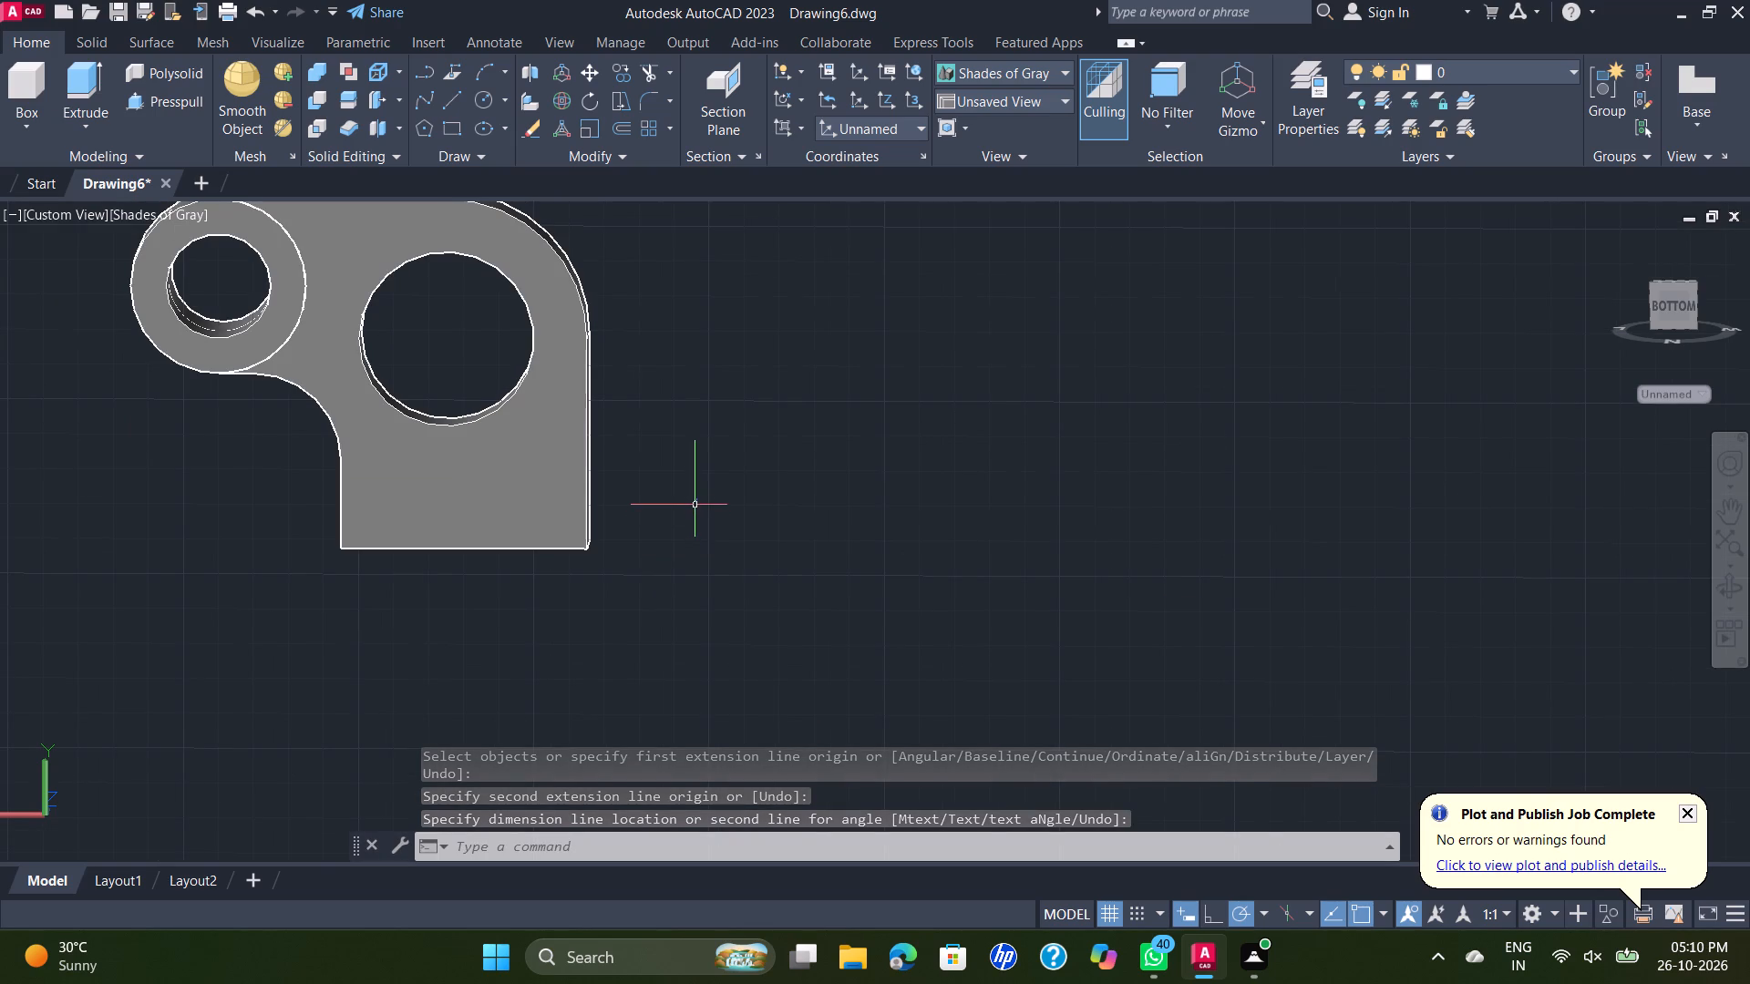
click(77, 216)
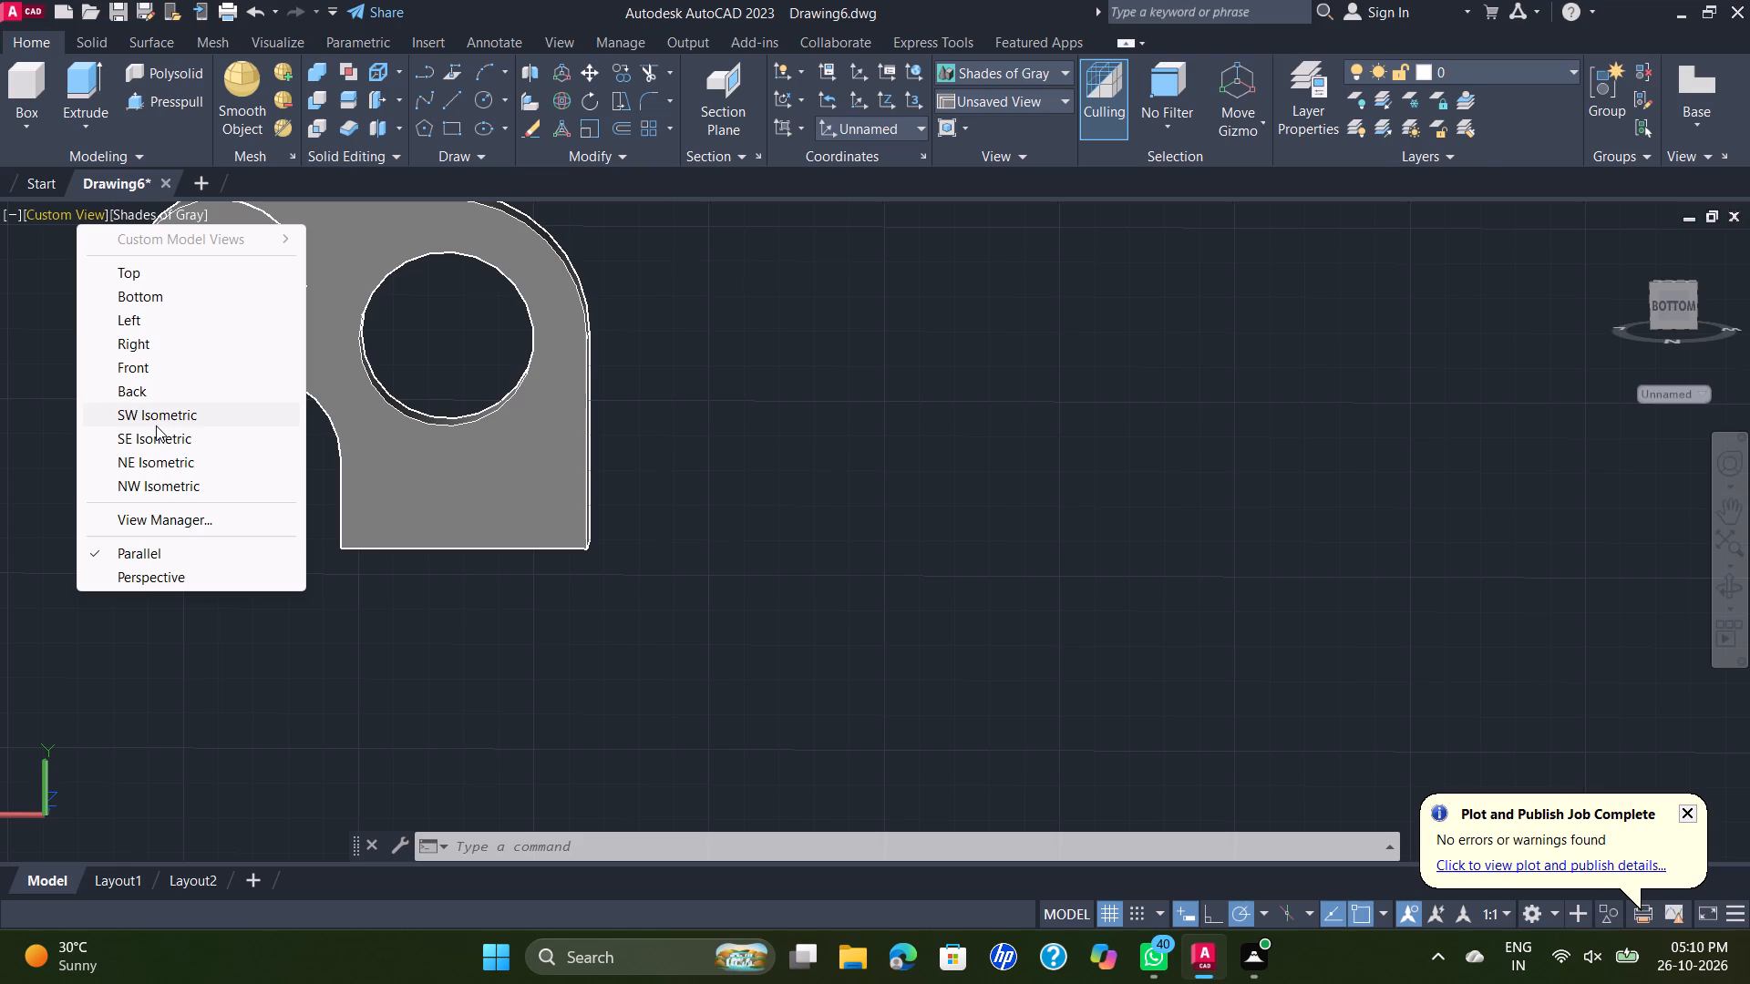
click(169, 434)
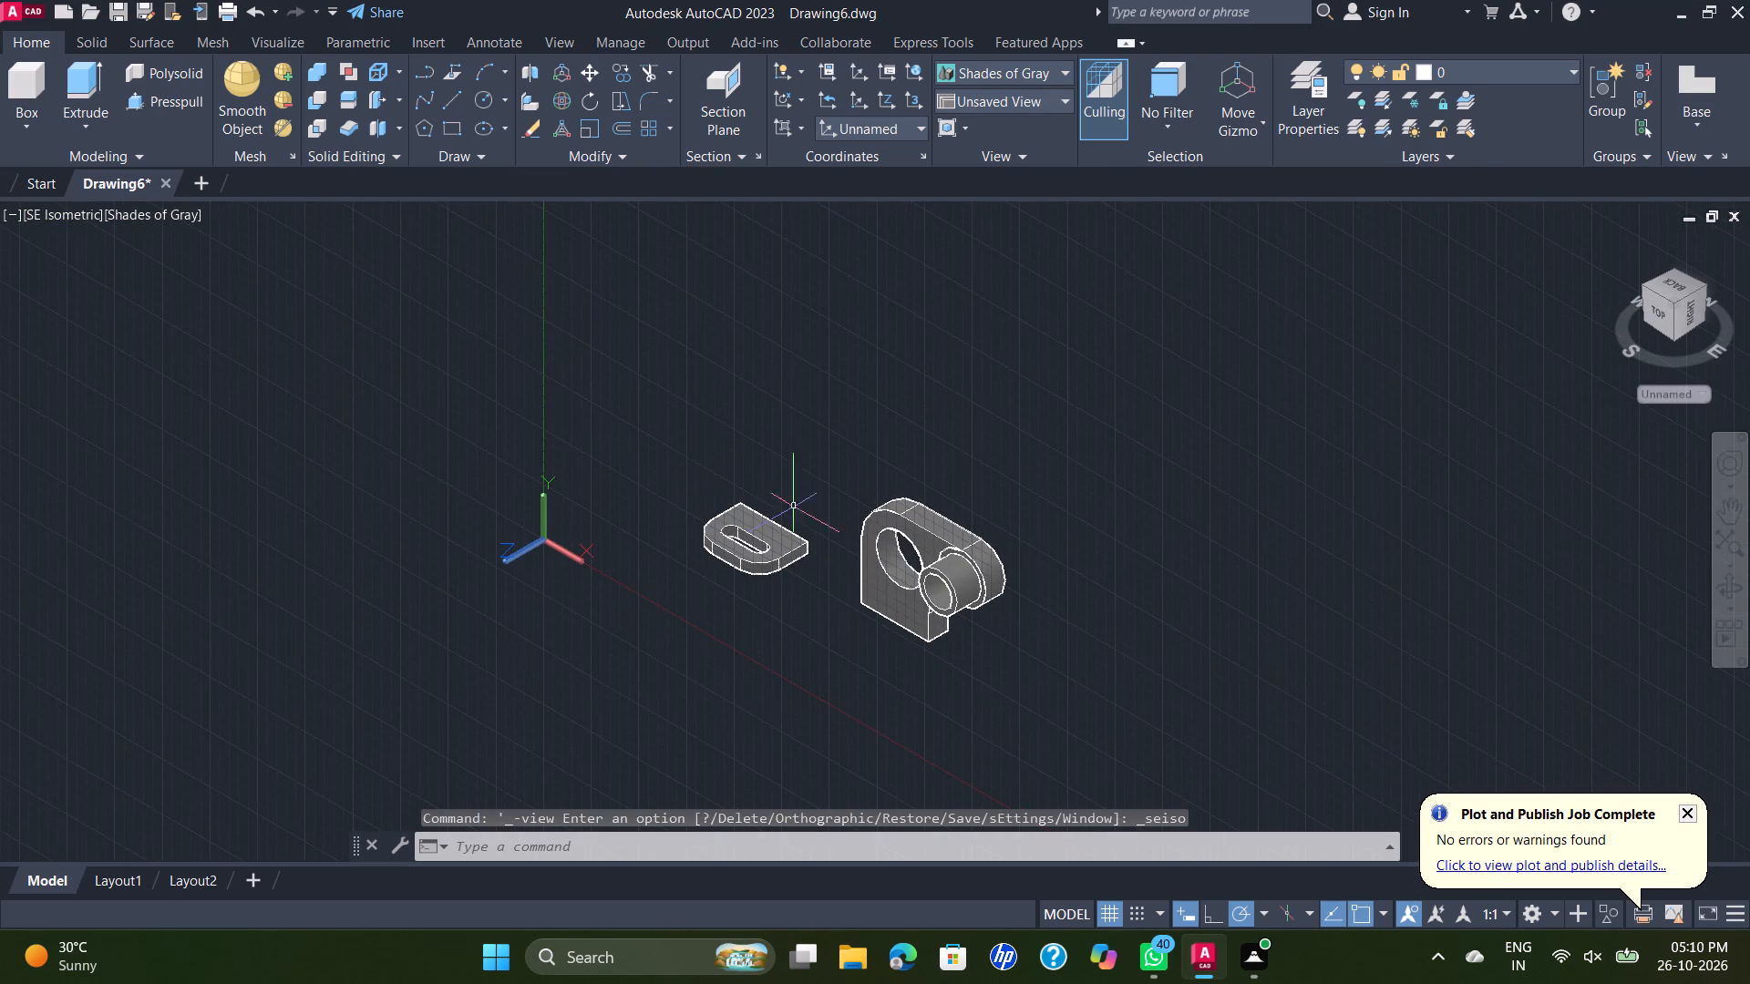
middle_drag(813, 538, 799, 485)
scroll(800, 486, up, 2)
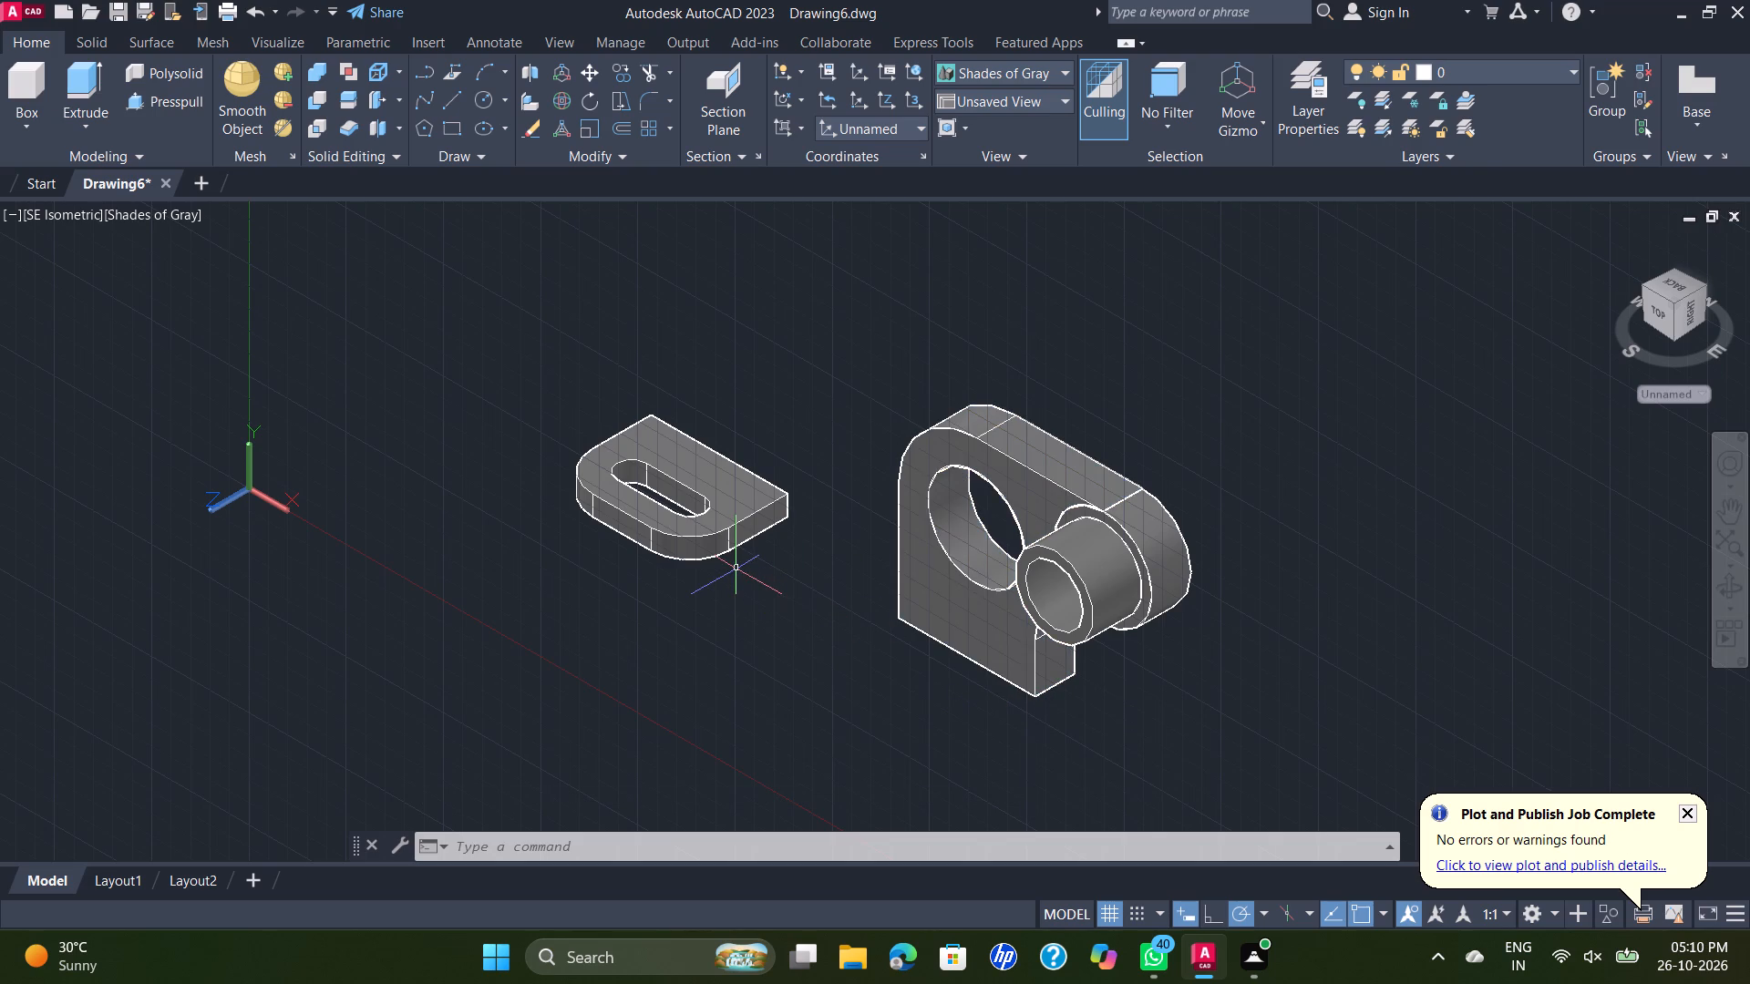
scroll(775, 479, up, 1)
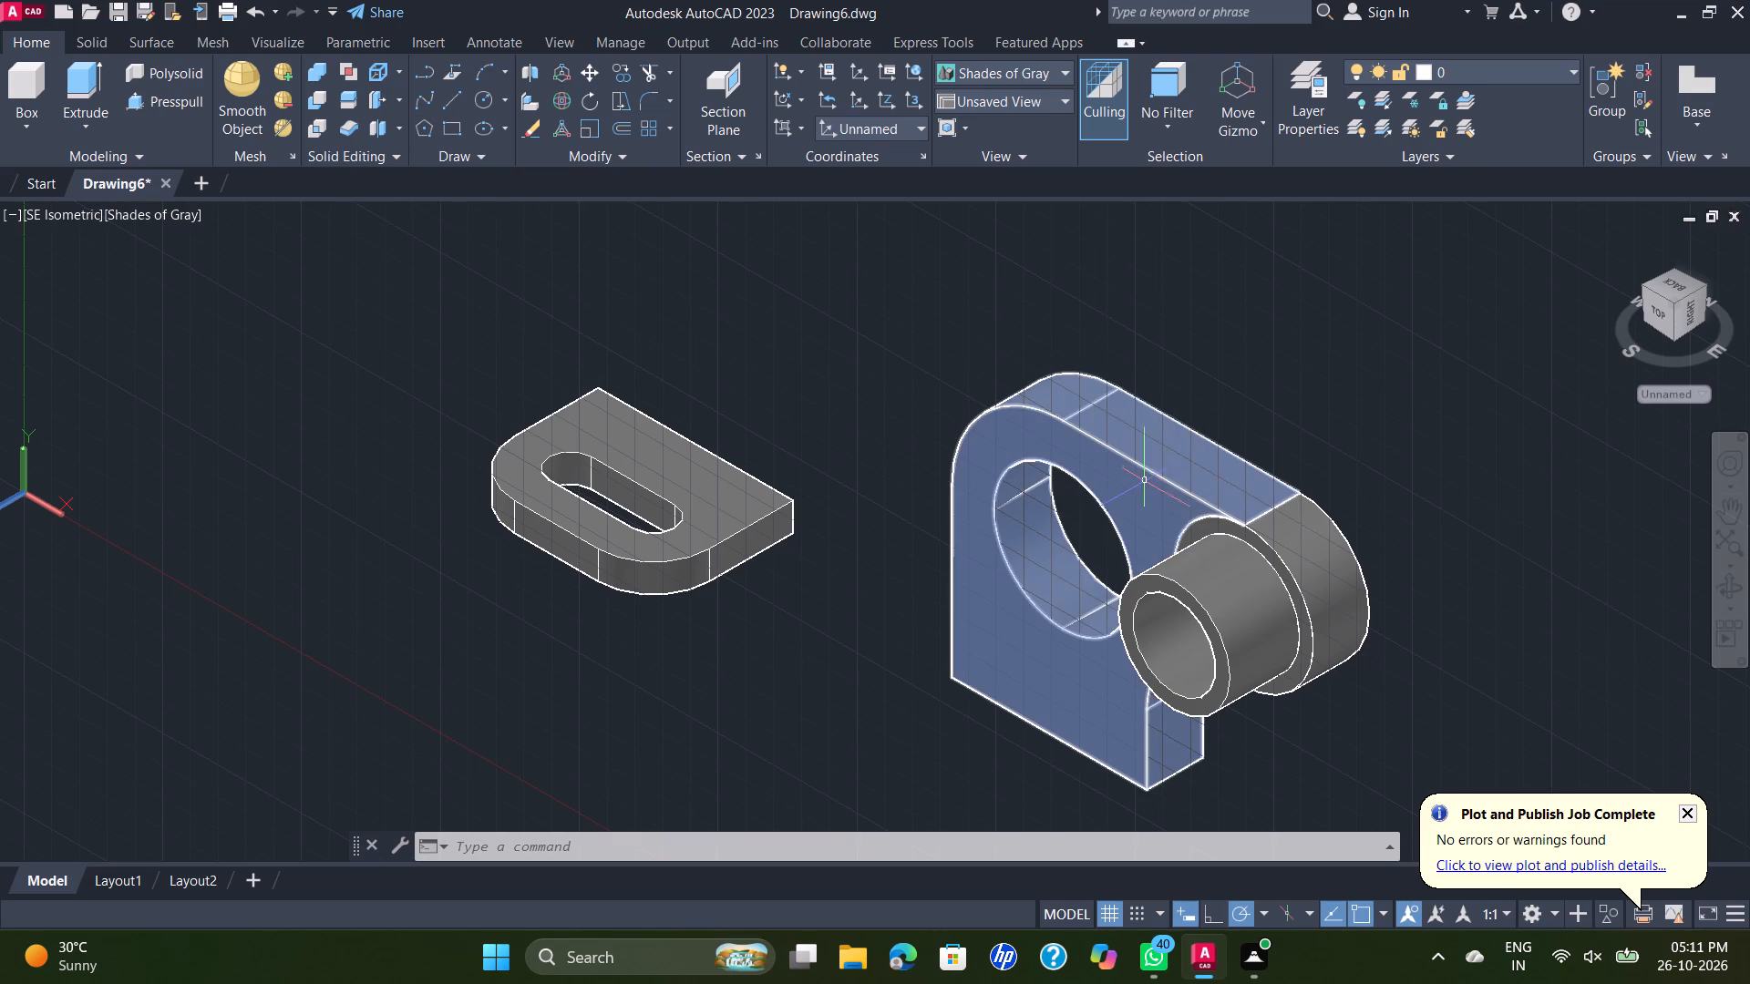
shift+middle_drag(1145, 481, 1184, 366)
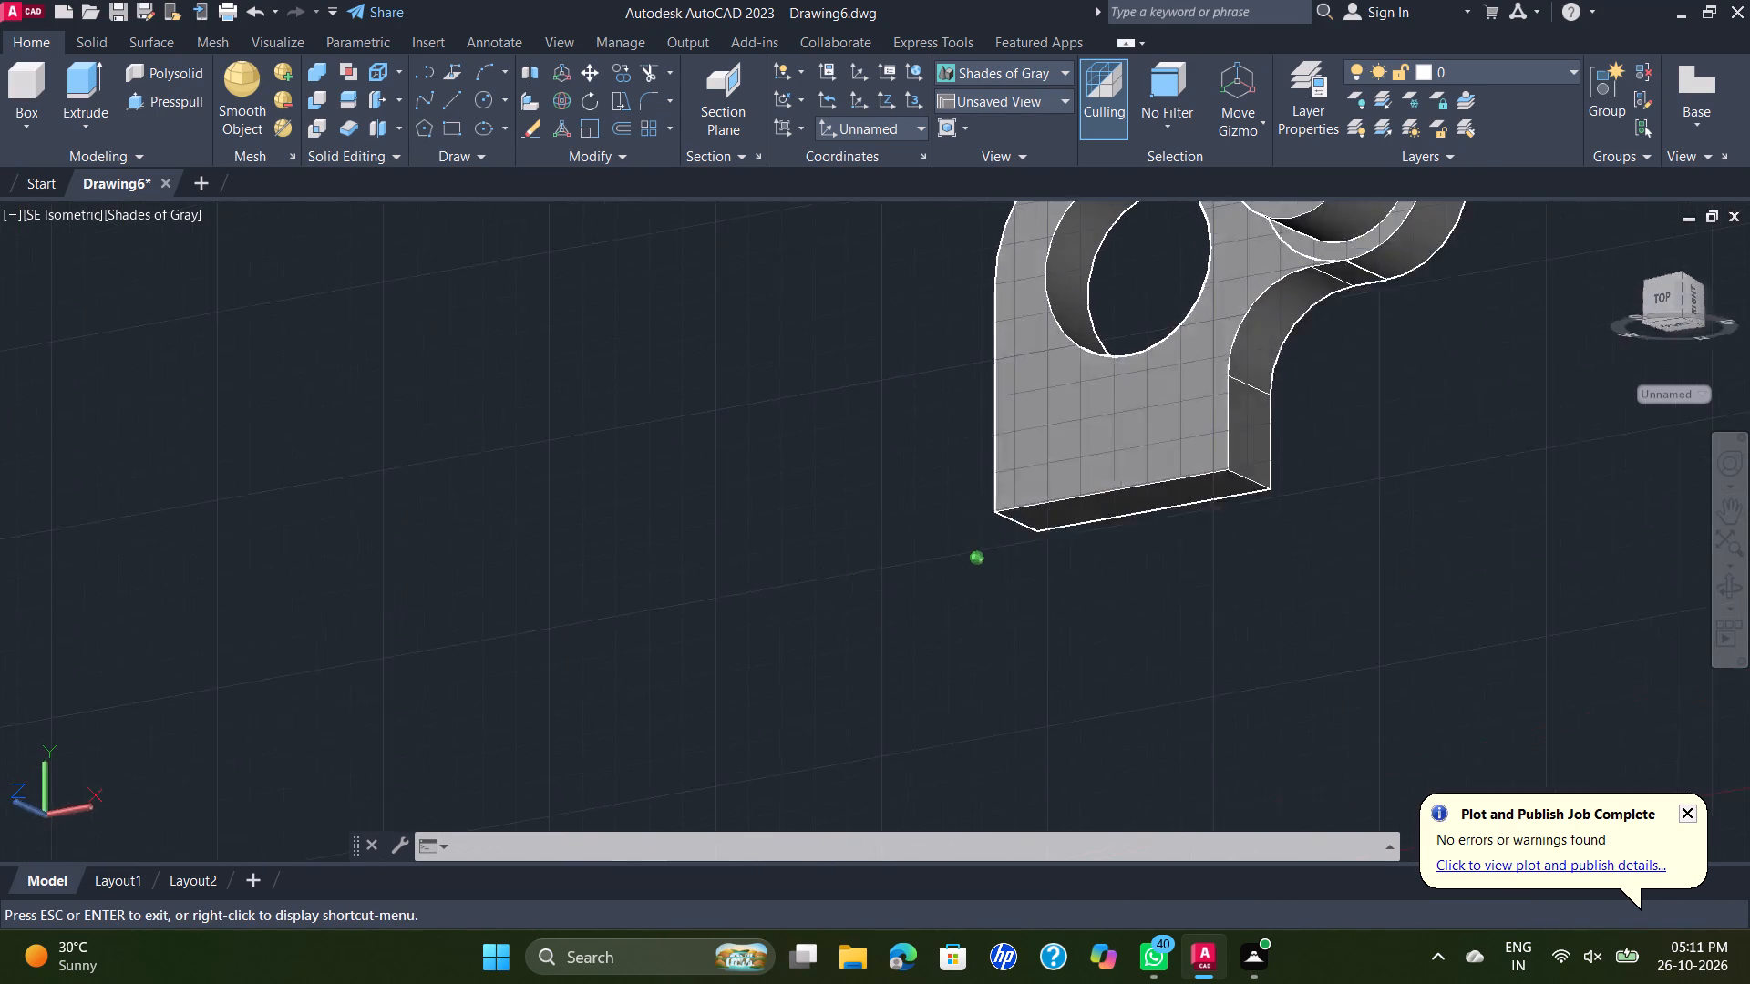
shift+middle_drag(1184, 366, 1184, 370)
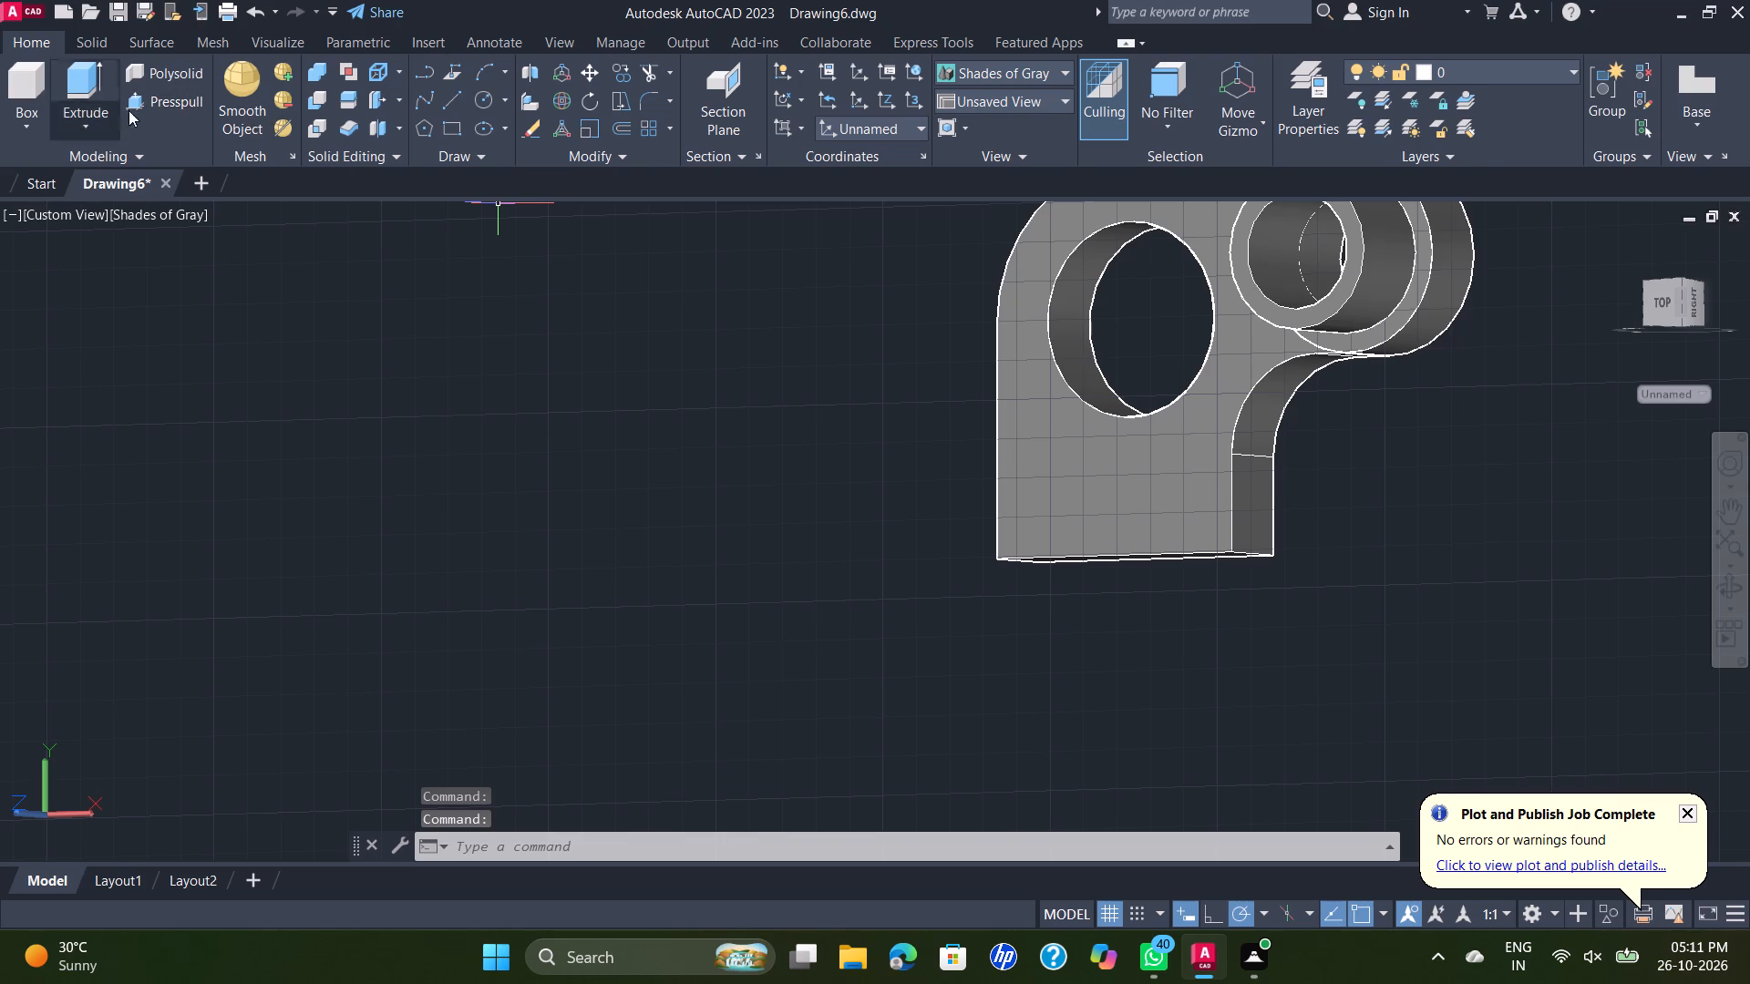
click(154, 110)
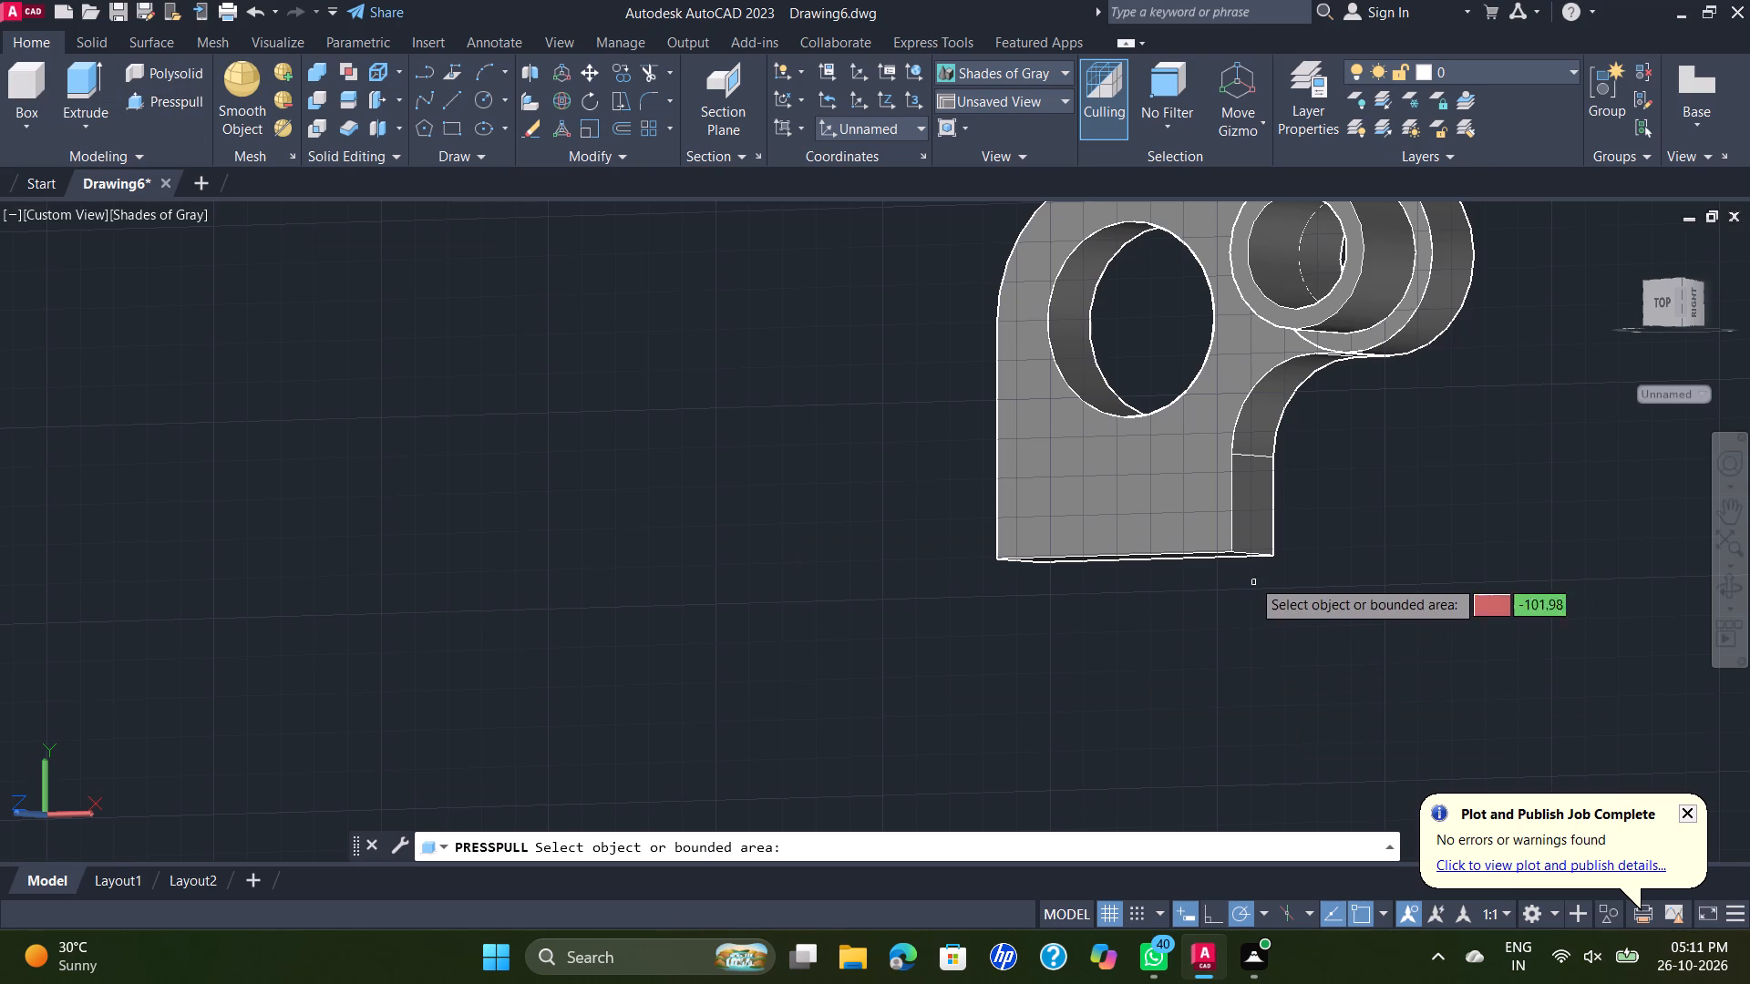
shift+middle_drag(1346, 659, 1293, 589)
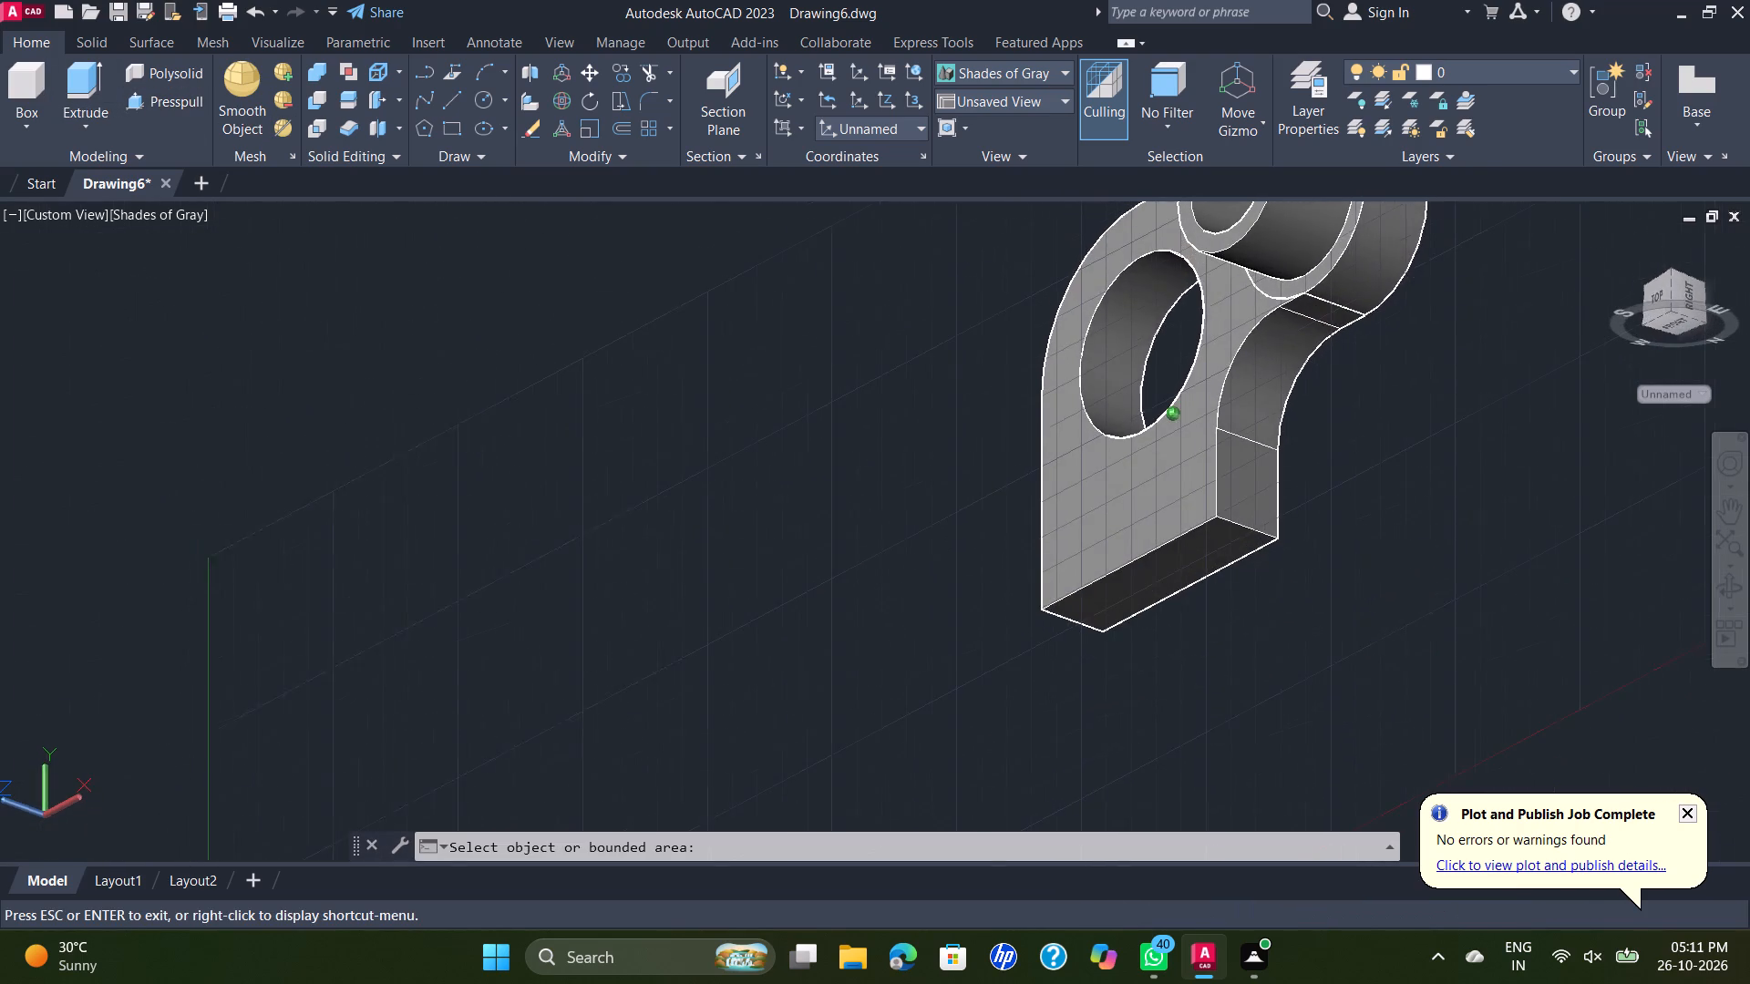
shift+middle_drag(1293, 589, 1293, 587)
click(1218, 545)
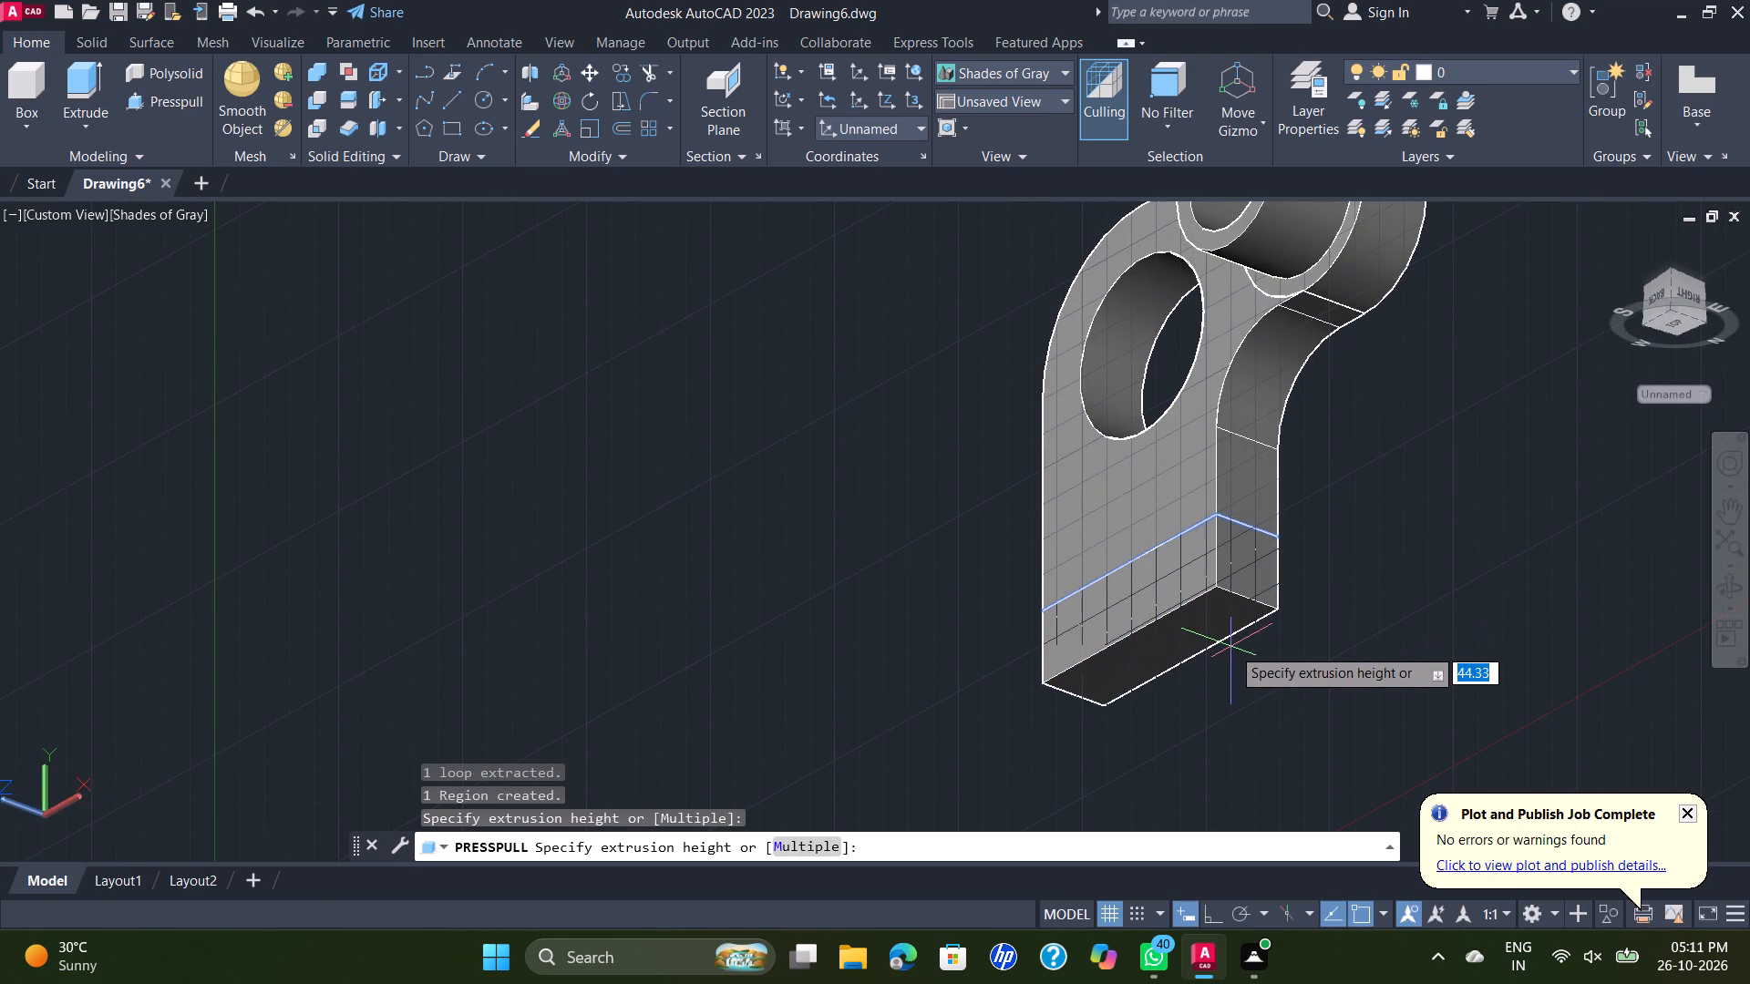
text(15)
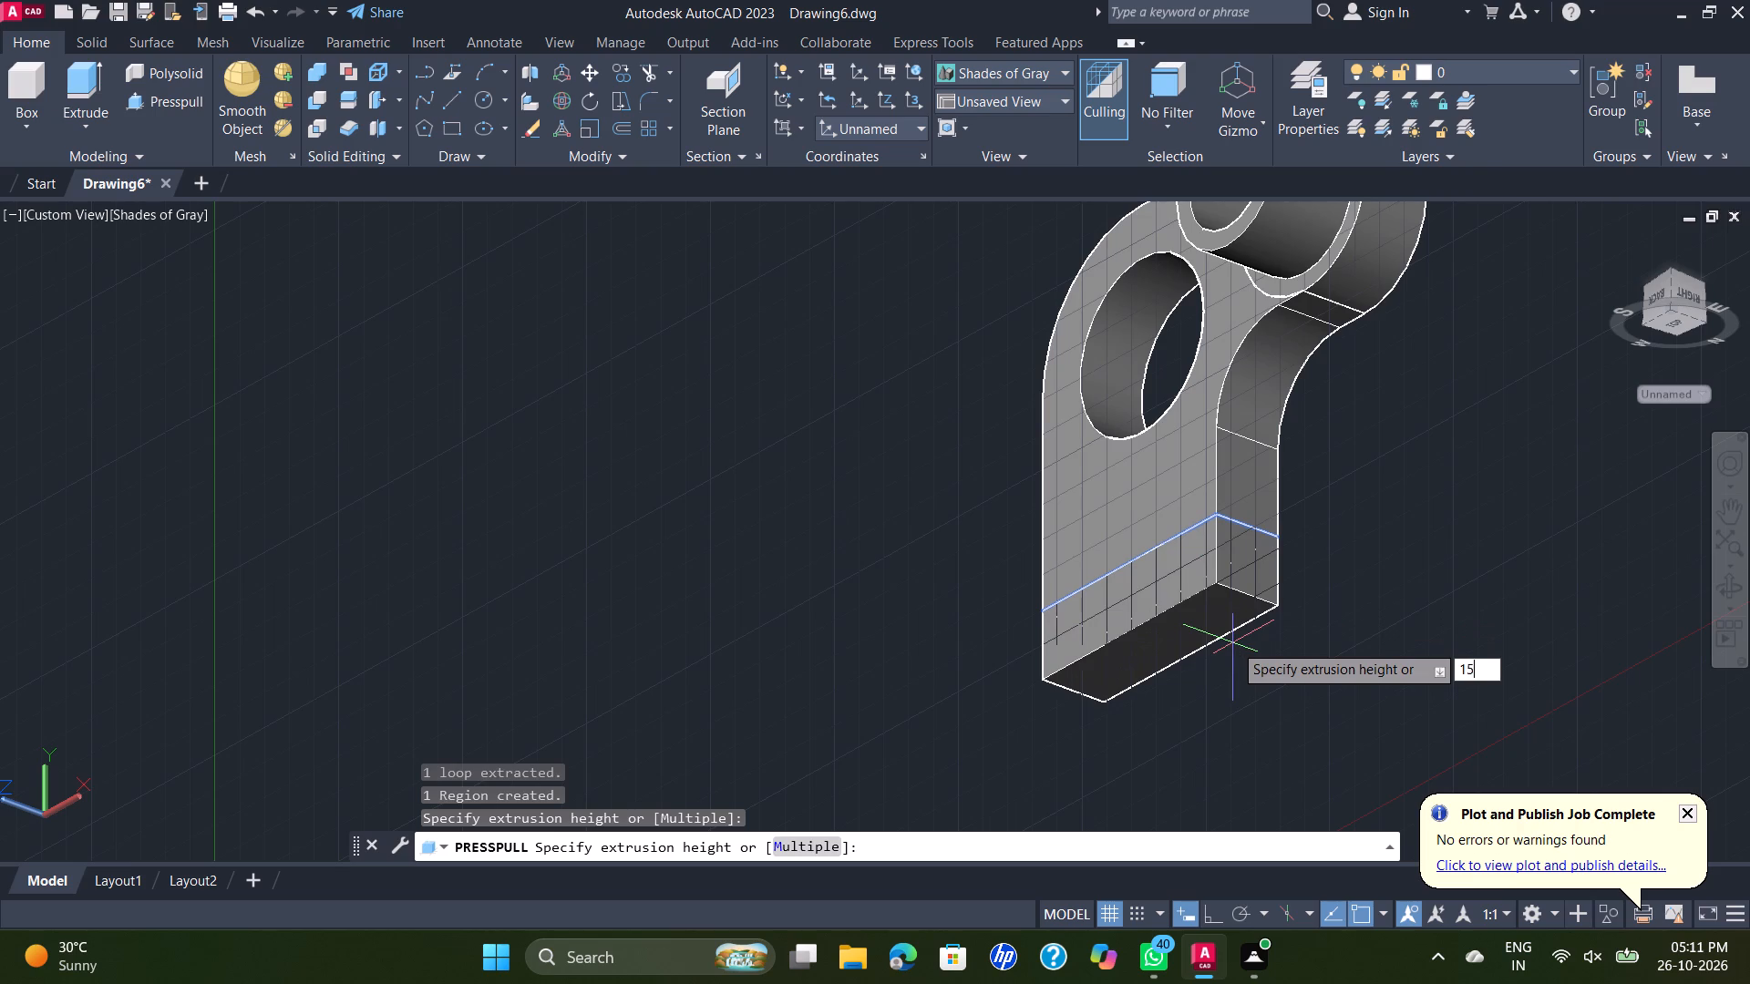
key(Return)
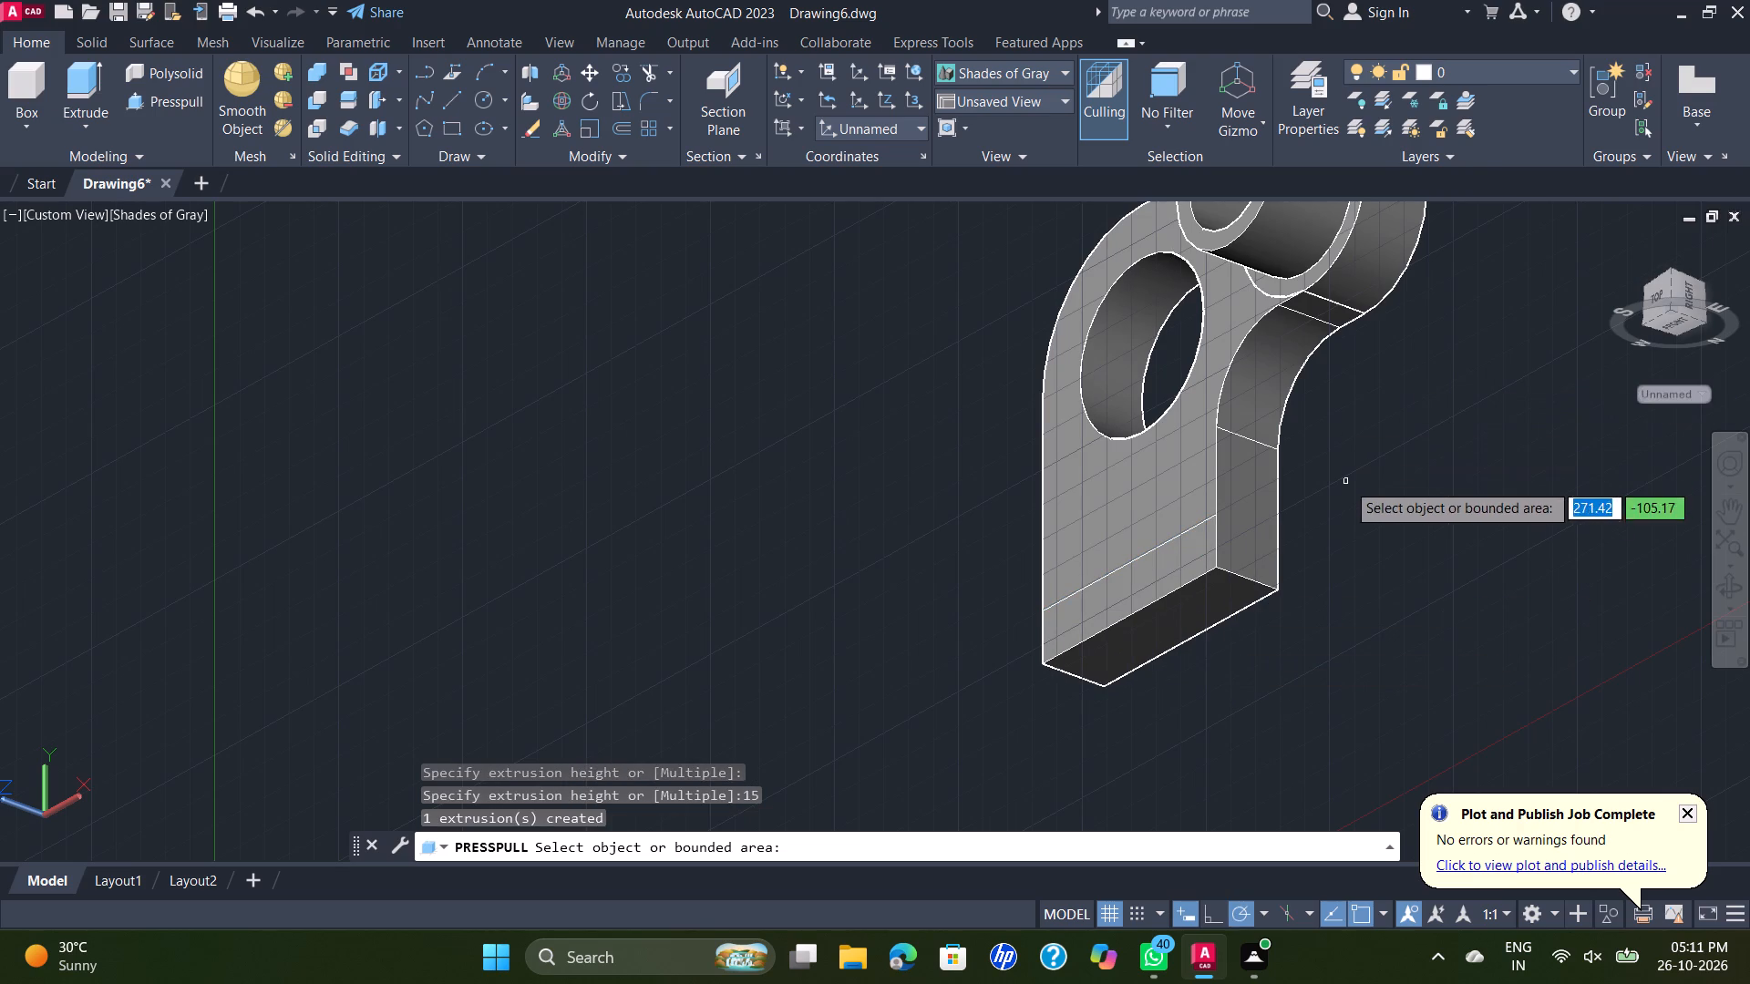
shift+middle_drag(1358, 507, 1388, 656)
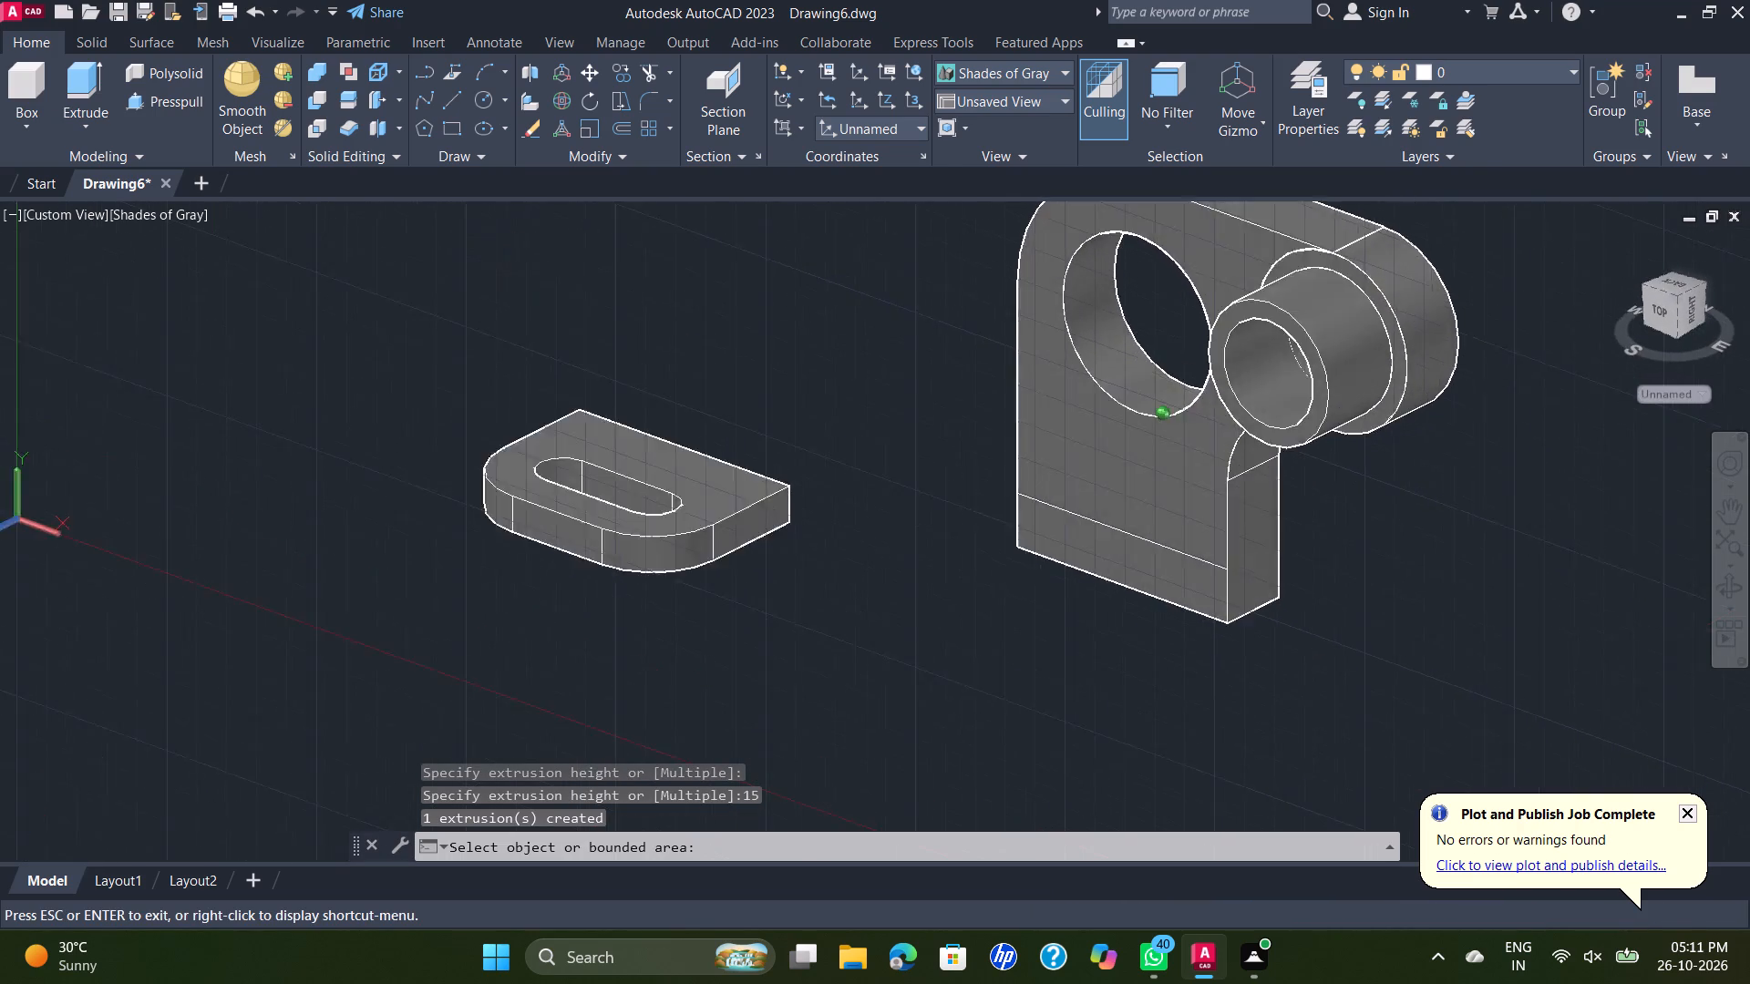
shift+middle_drag(1388, 656, 1392, 681)
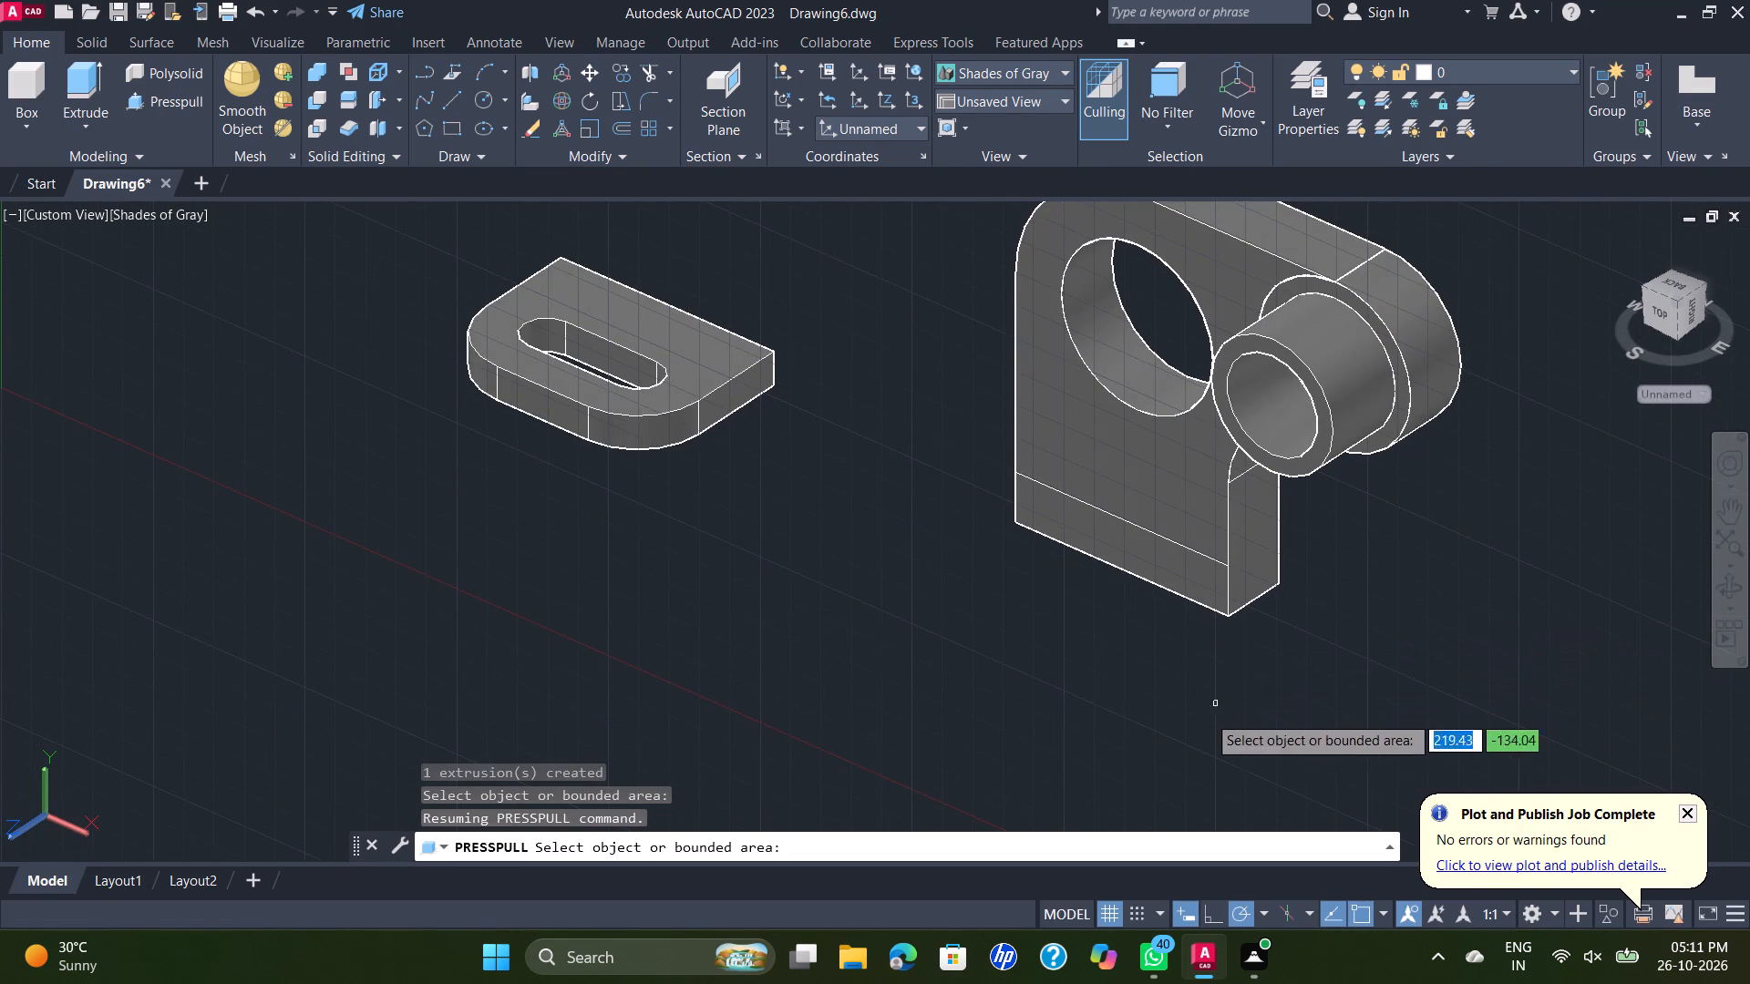
key(Escape)
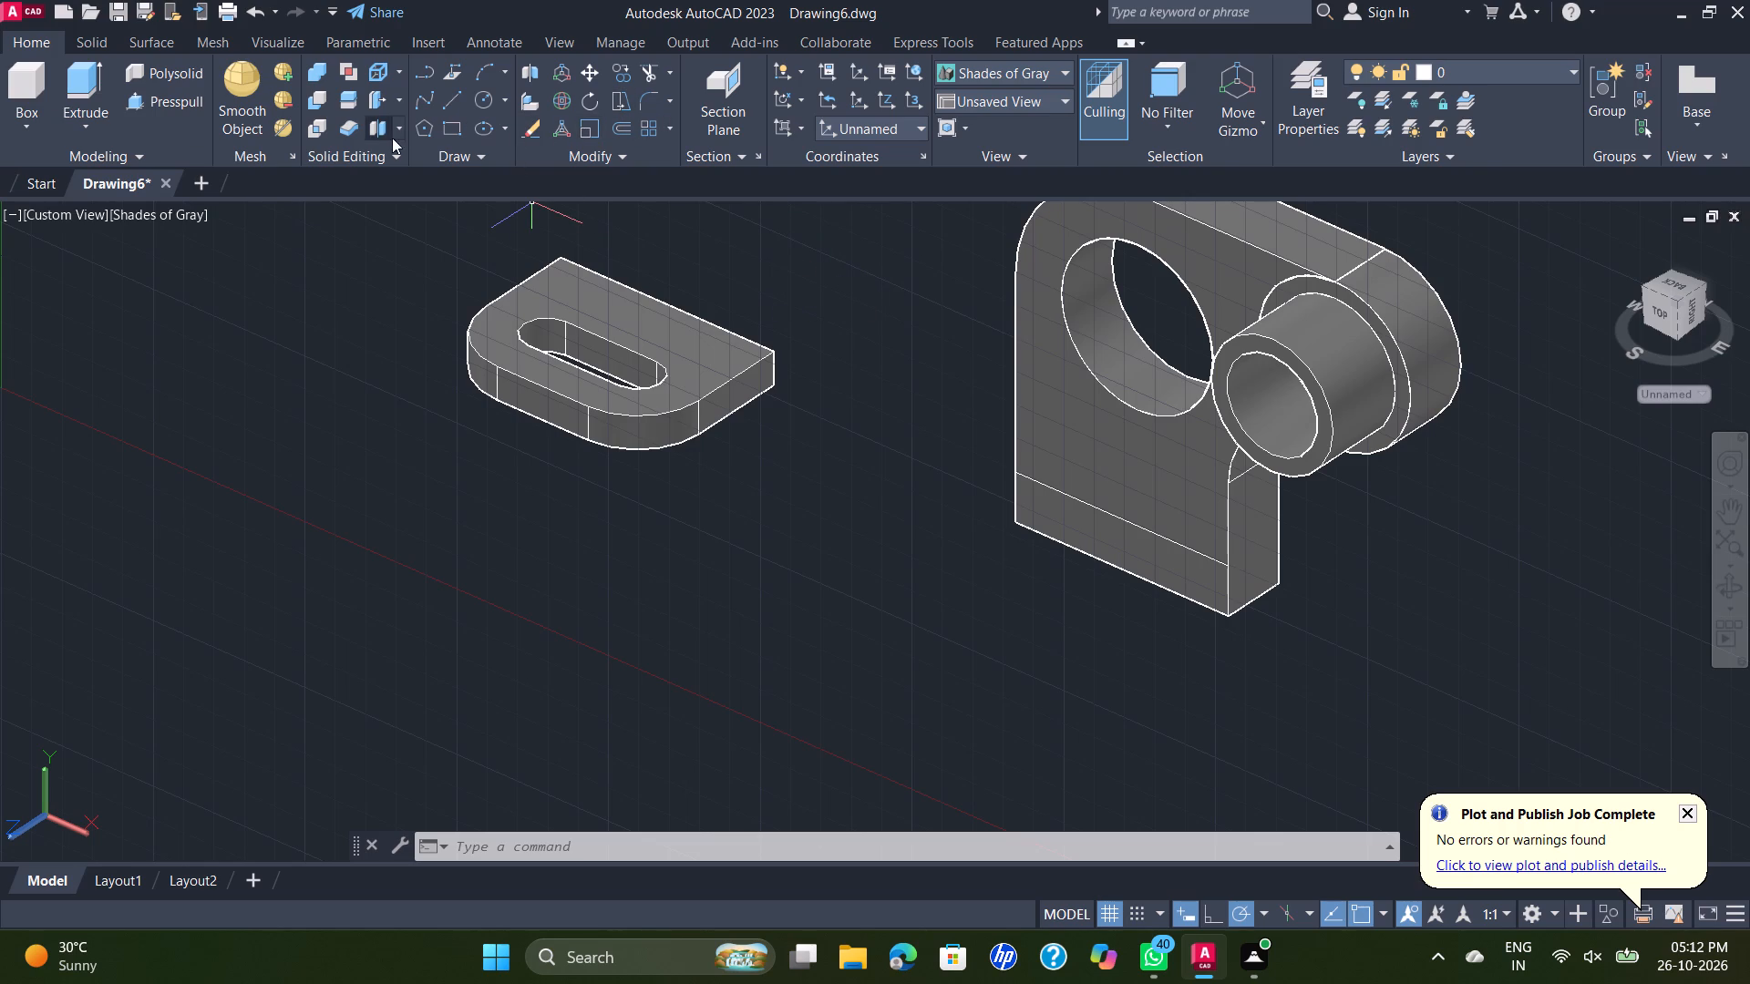
Draw a guide line 10 up from the bracket's front bottom corner on the boss side, plus a short segment outward along X.
click(453, 99)
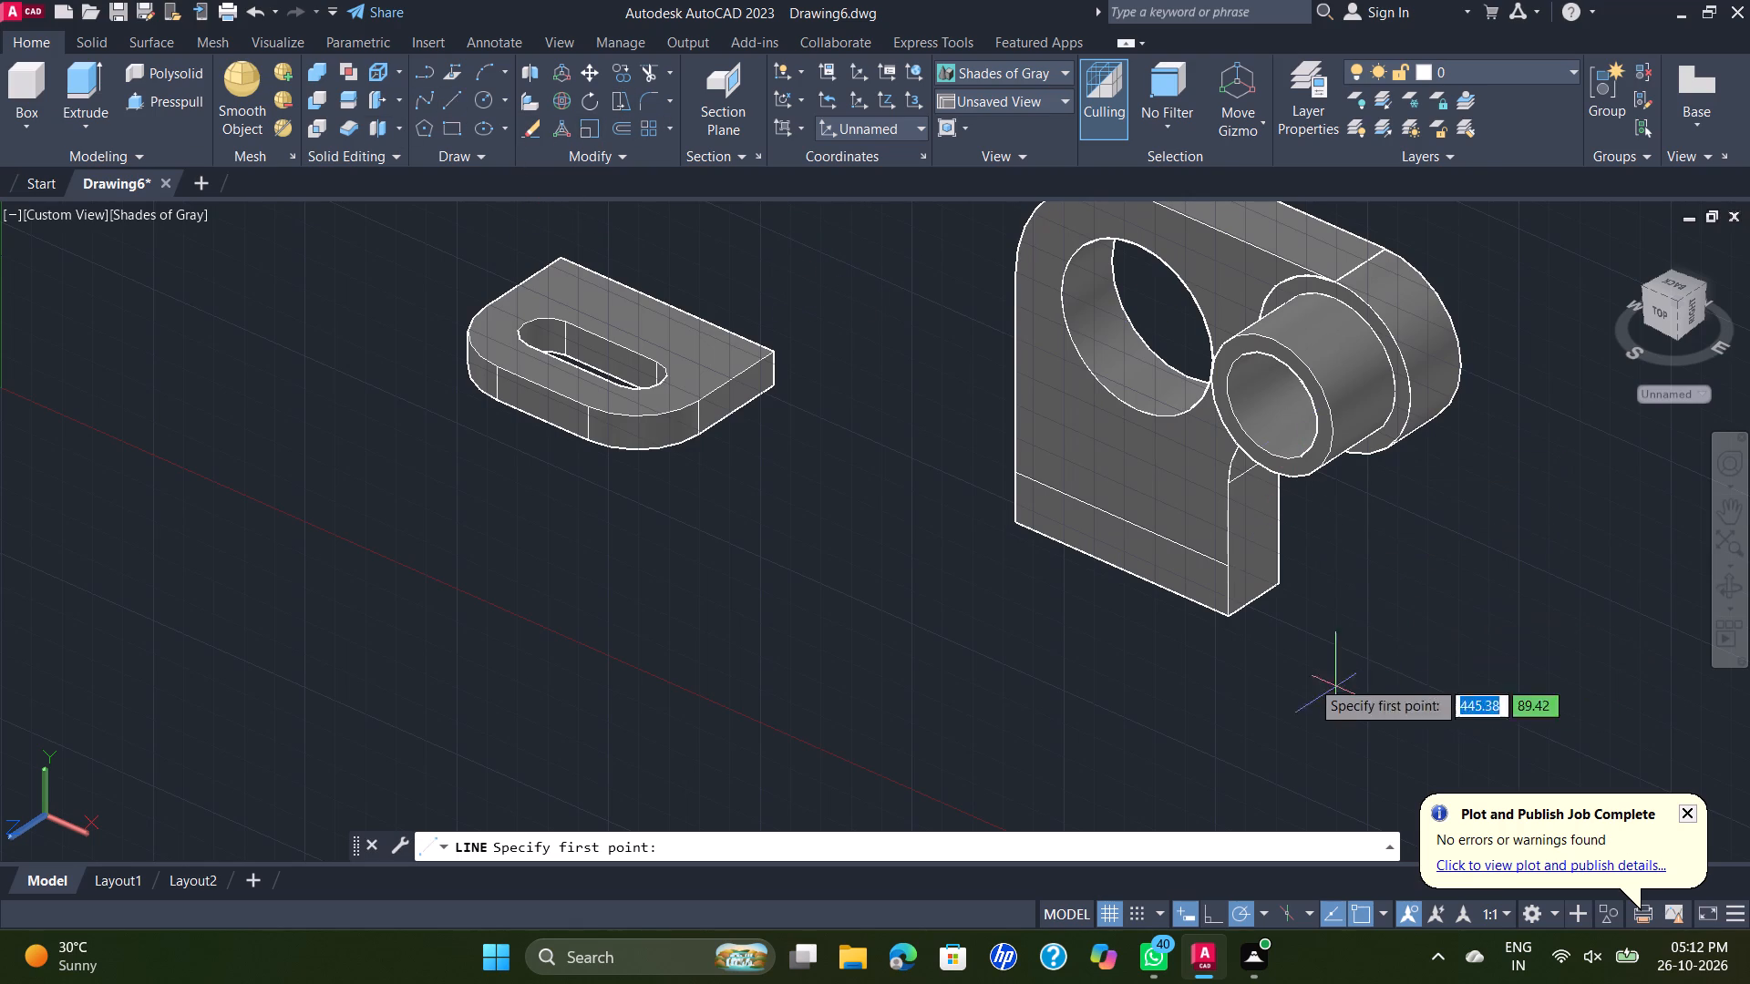
click(1229, 614)
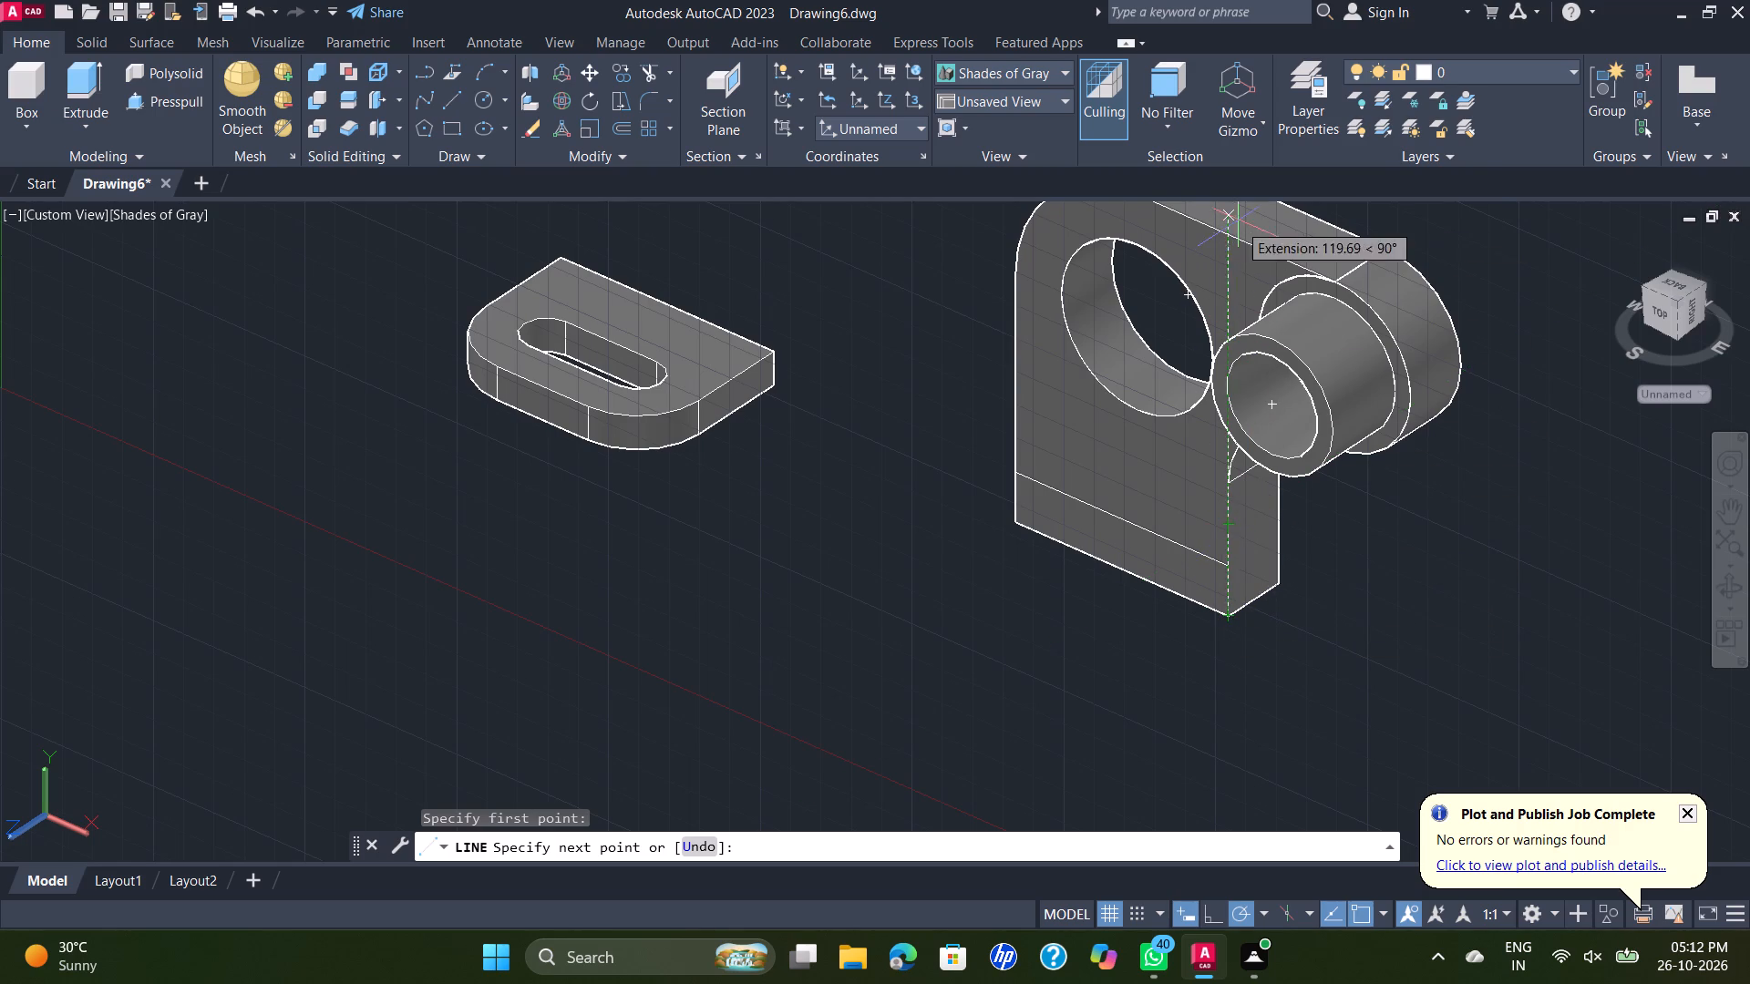
middle_drag(1245, 216, 1227, 314)
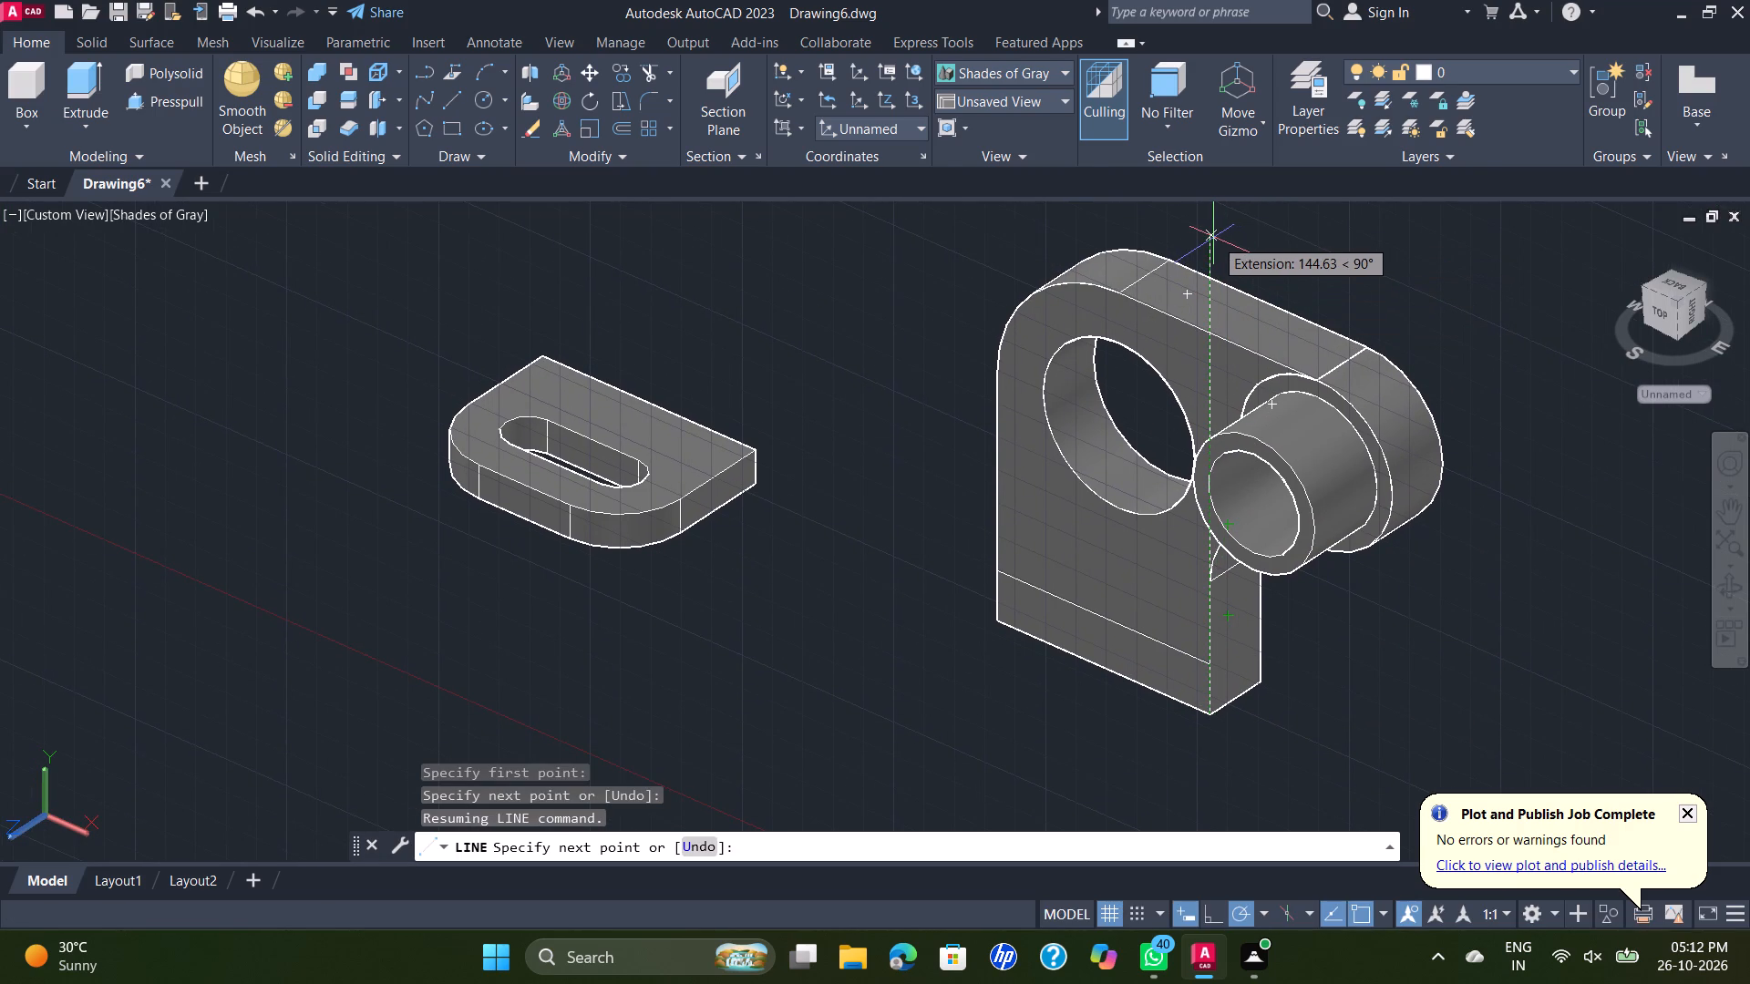
text(10)
key(Return)
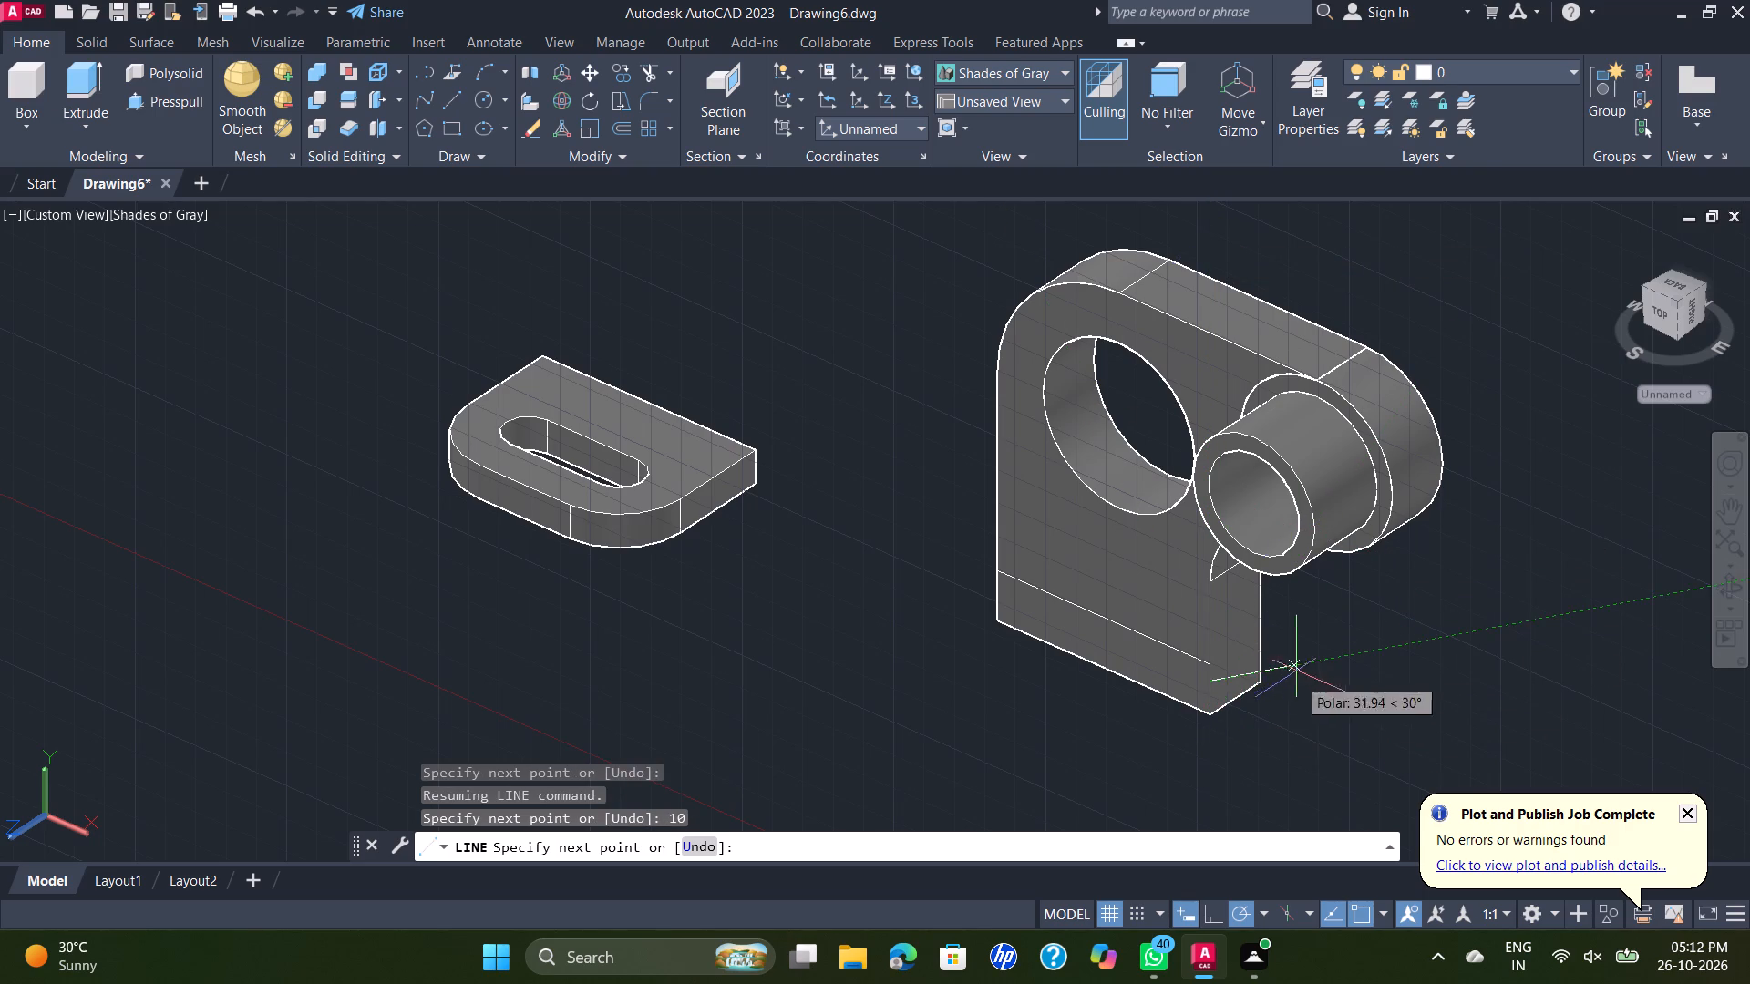
click(1292, 728)
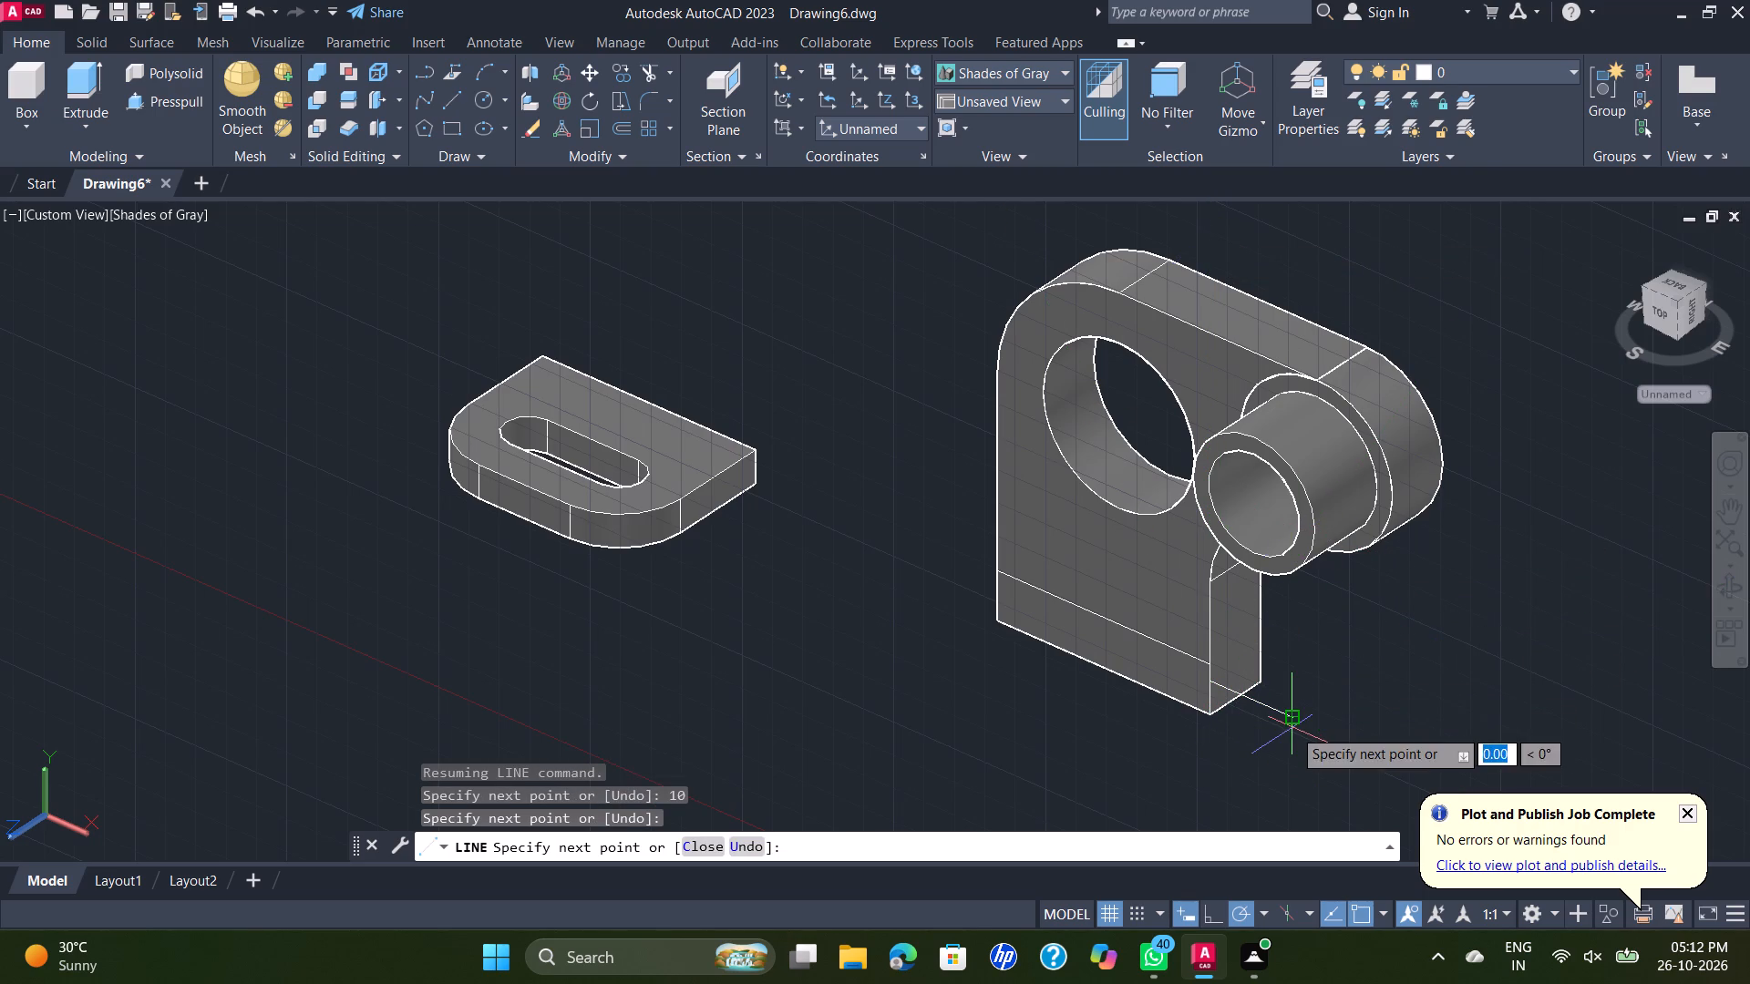
key(Escape)
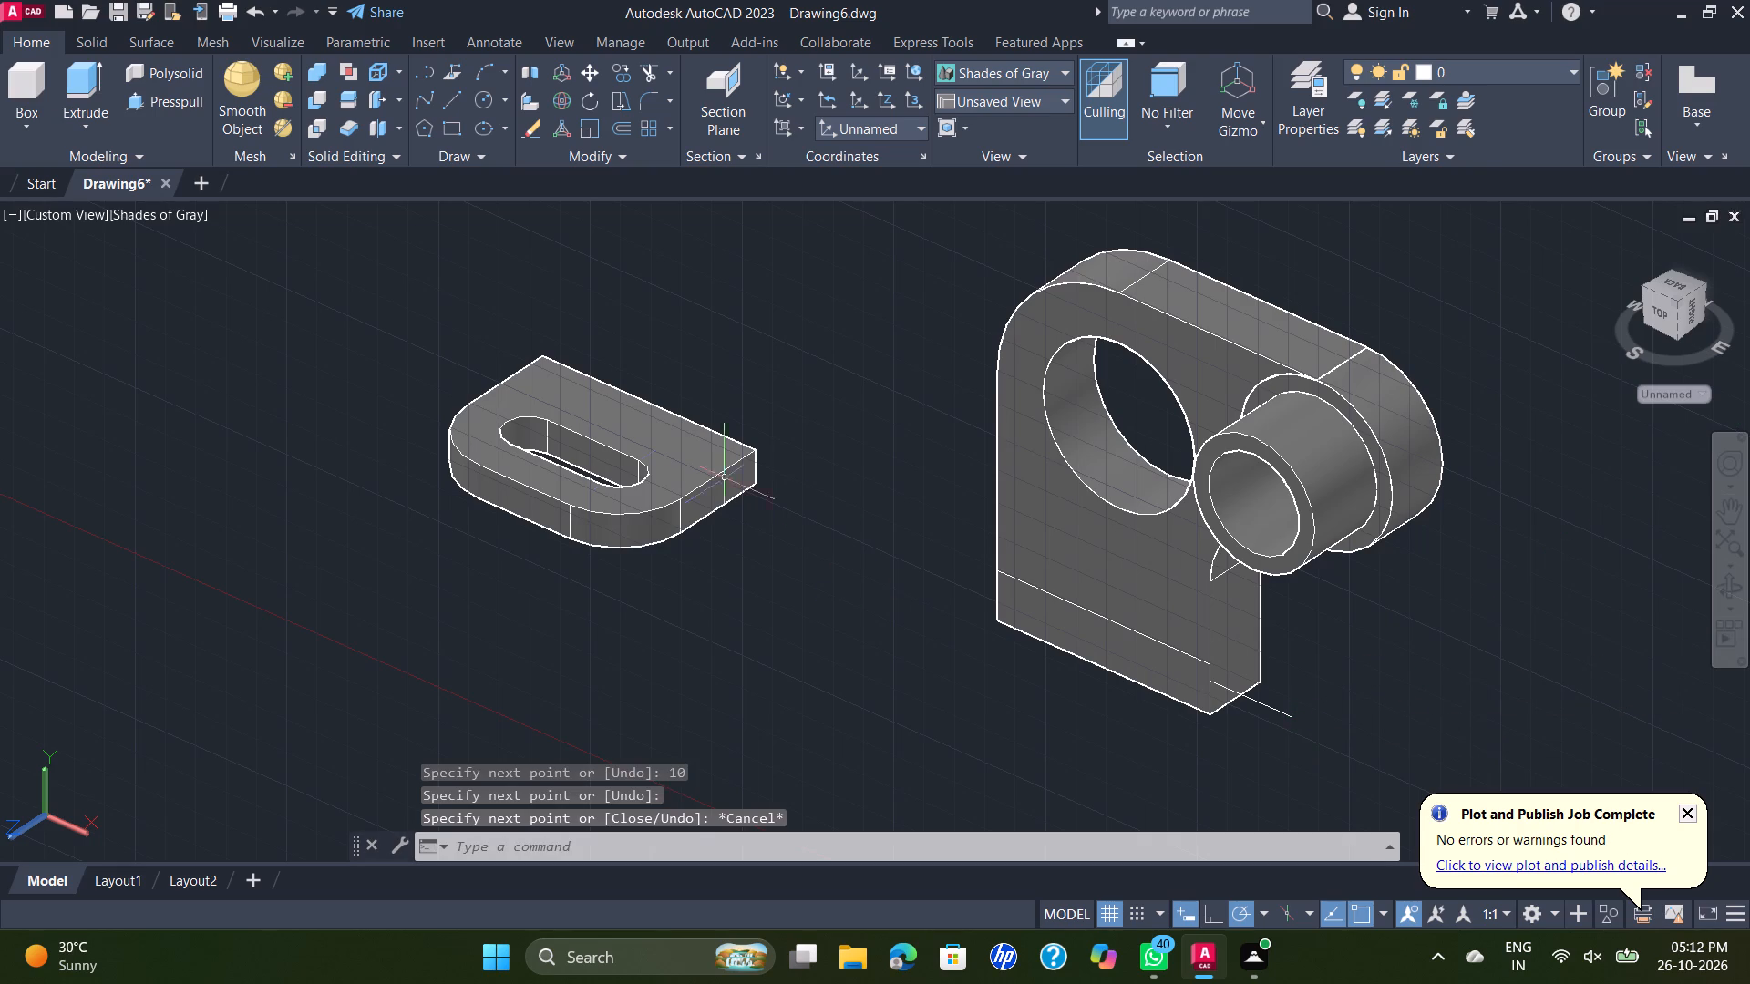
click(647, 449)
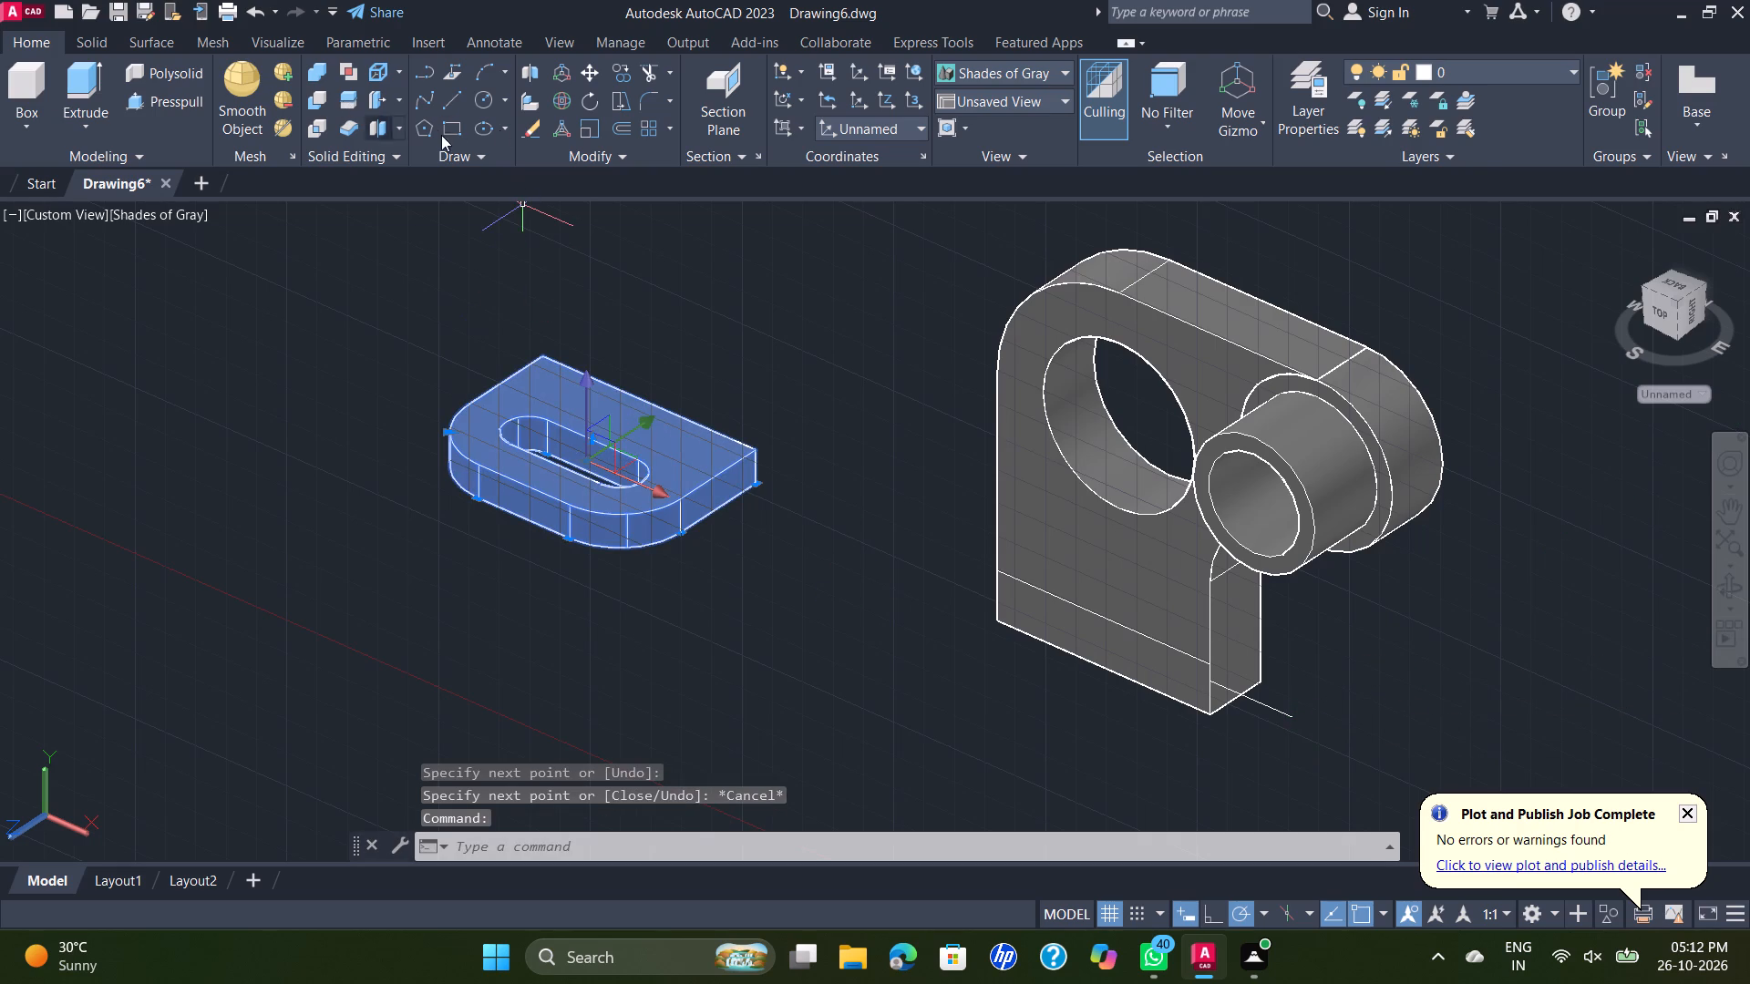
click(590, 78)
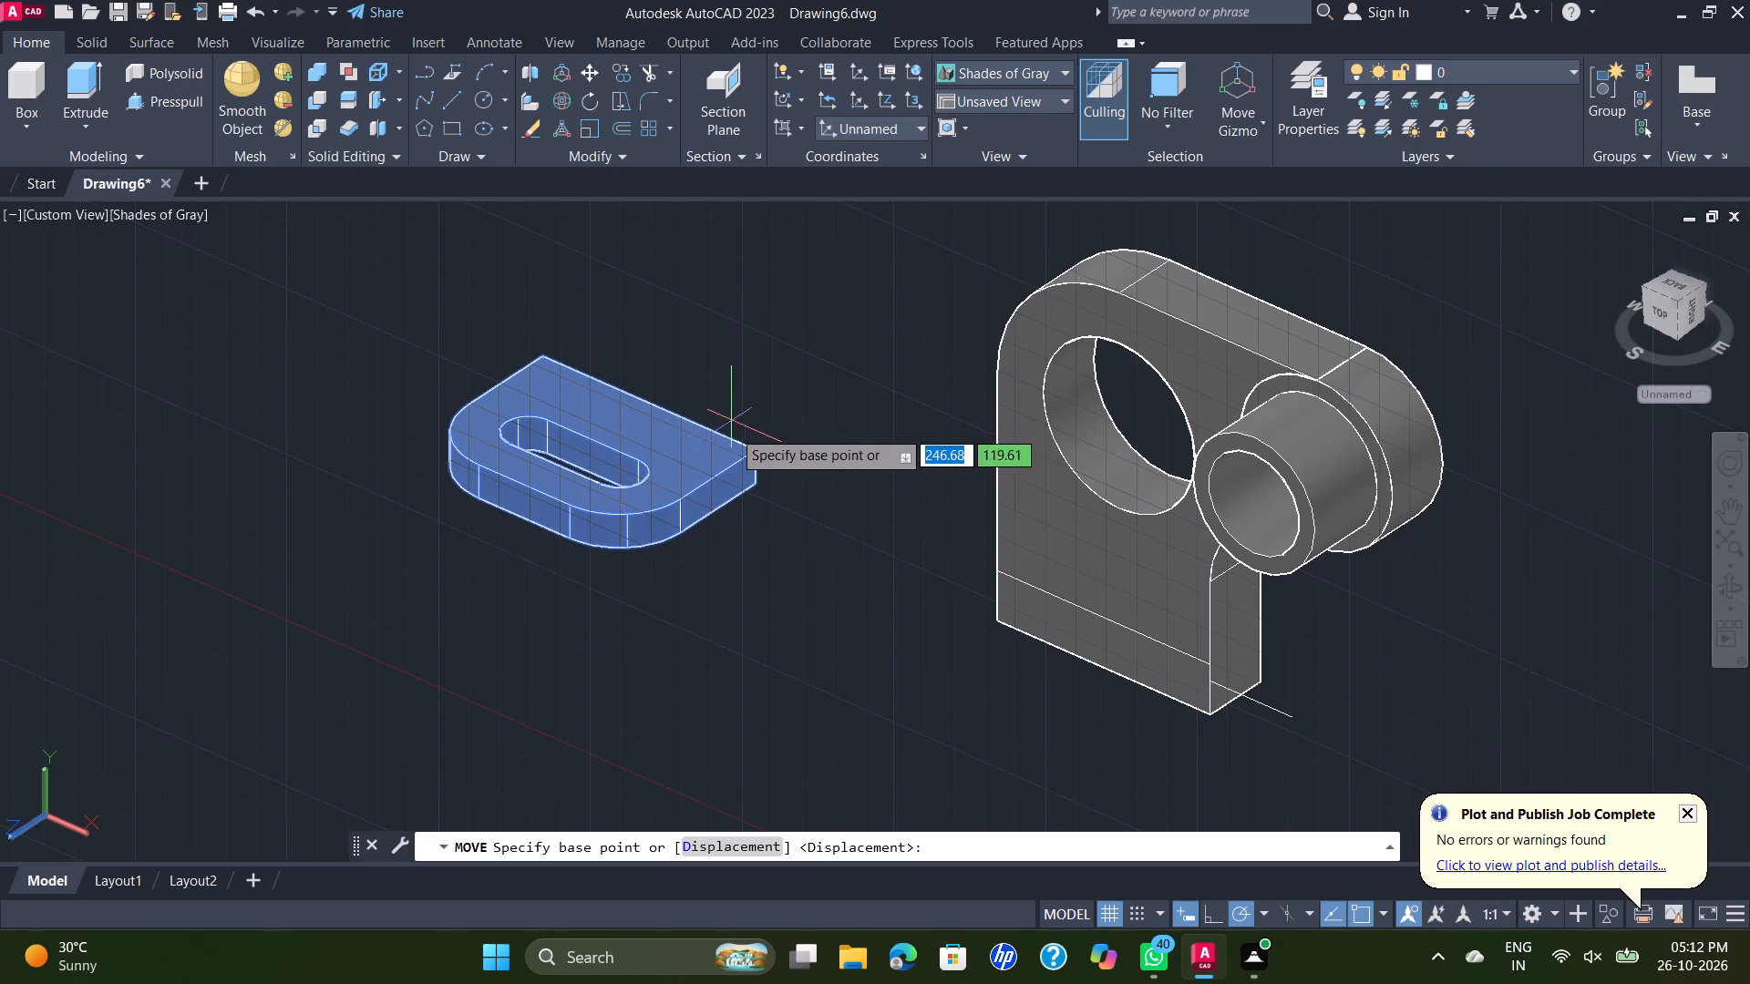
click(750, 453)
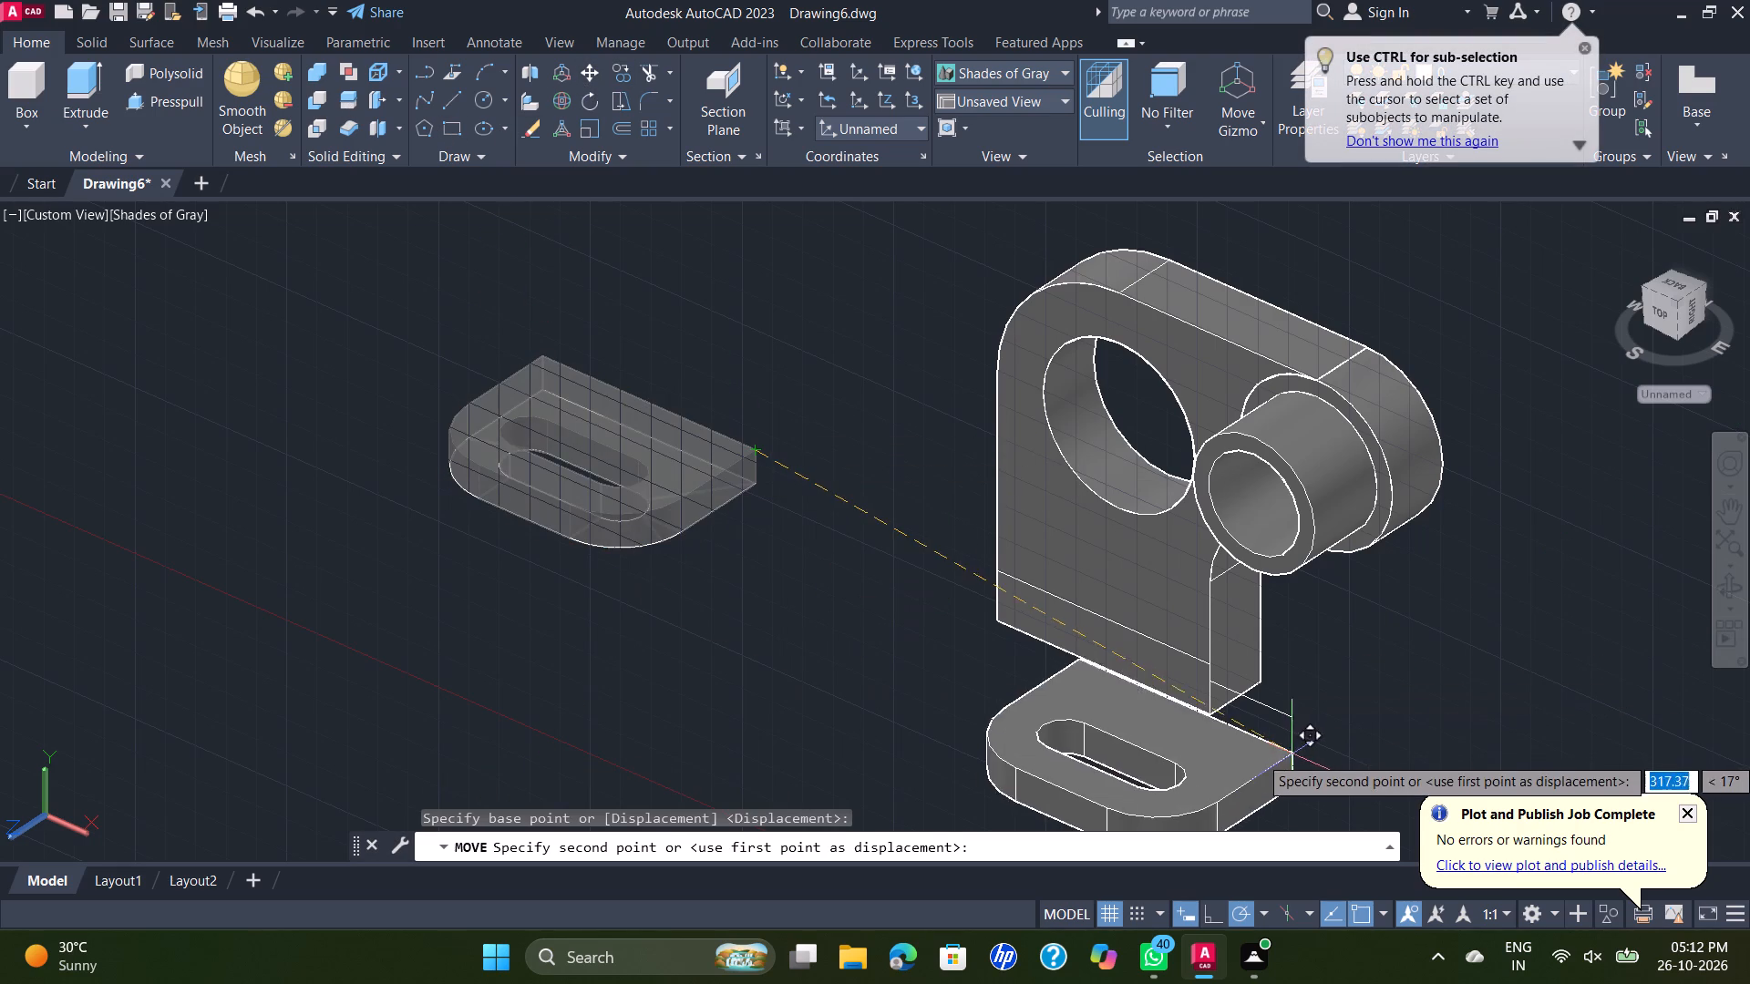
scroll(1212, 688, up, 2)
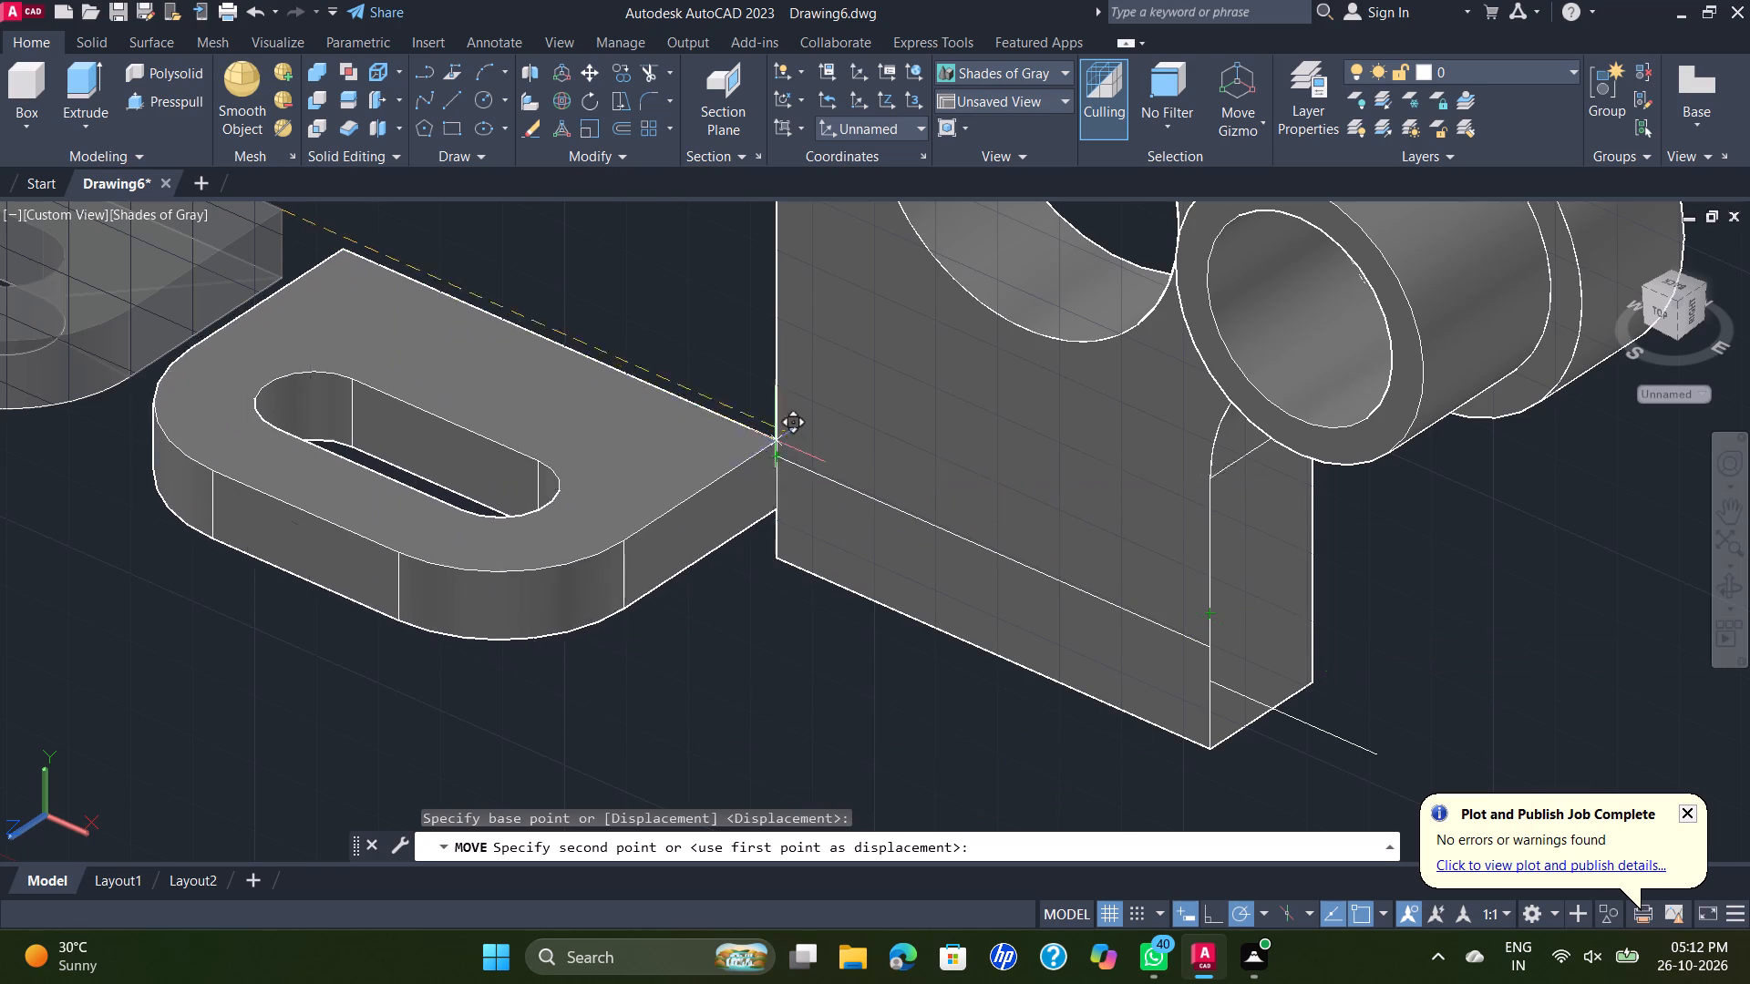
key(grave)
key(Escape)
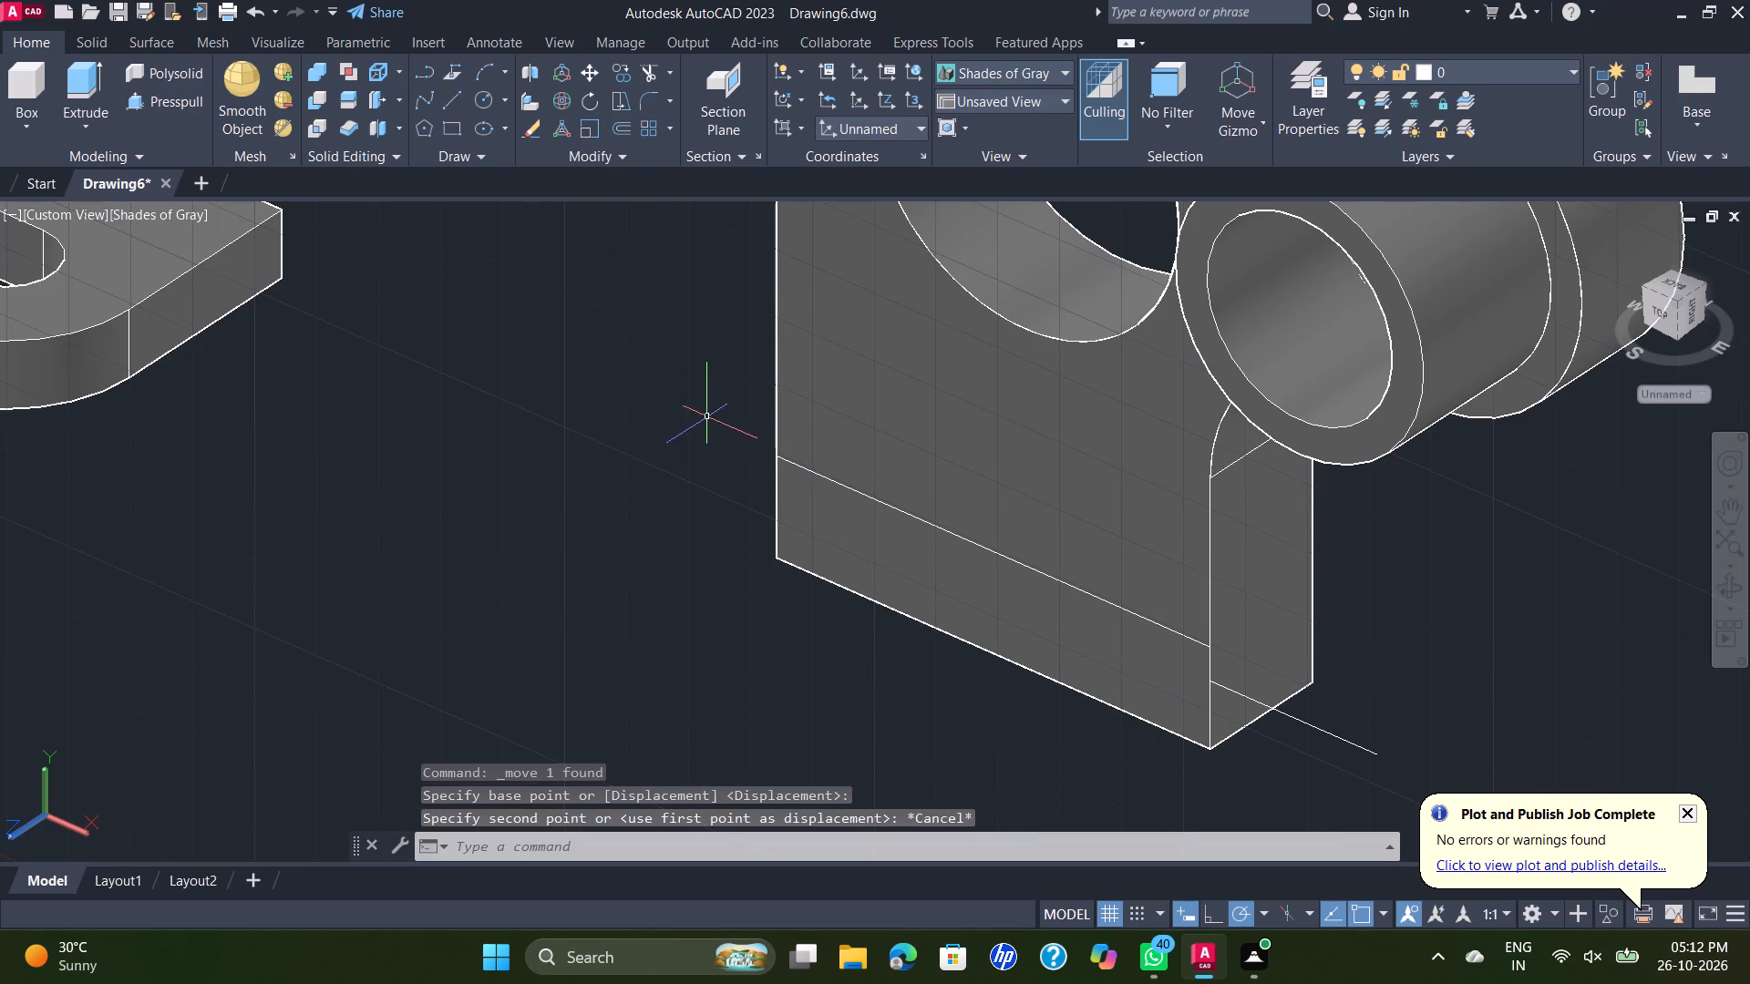
Move the slotted base plate by its lower back corner onto the guide point 10 above the bracket's bottom corner.
click(74, 303)
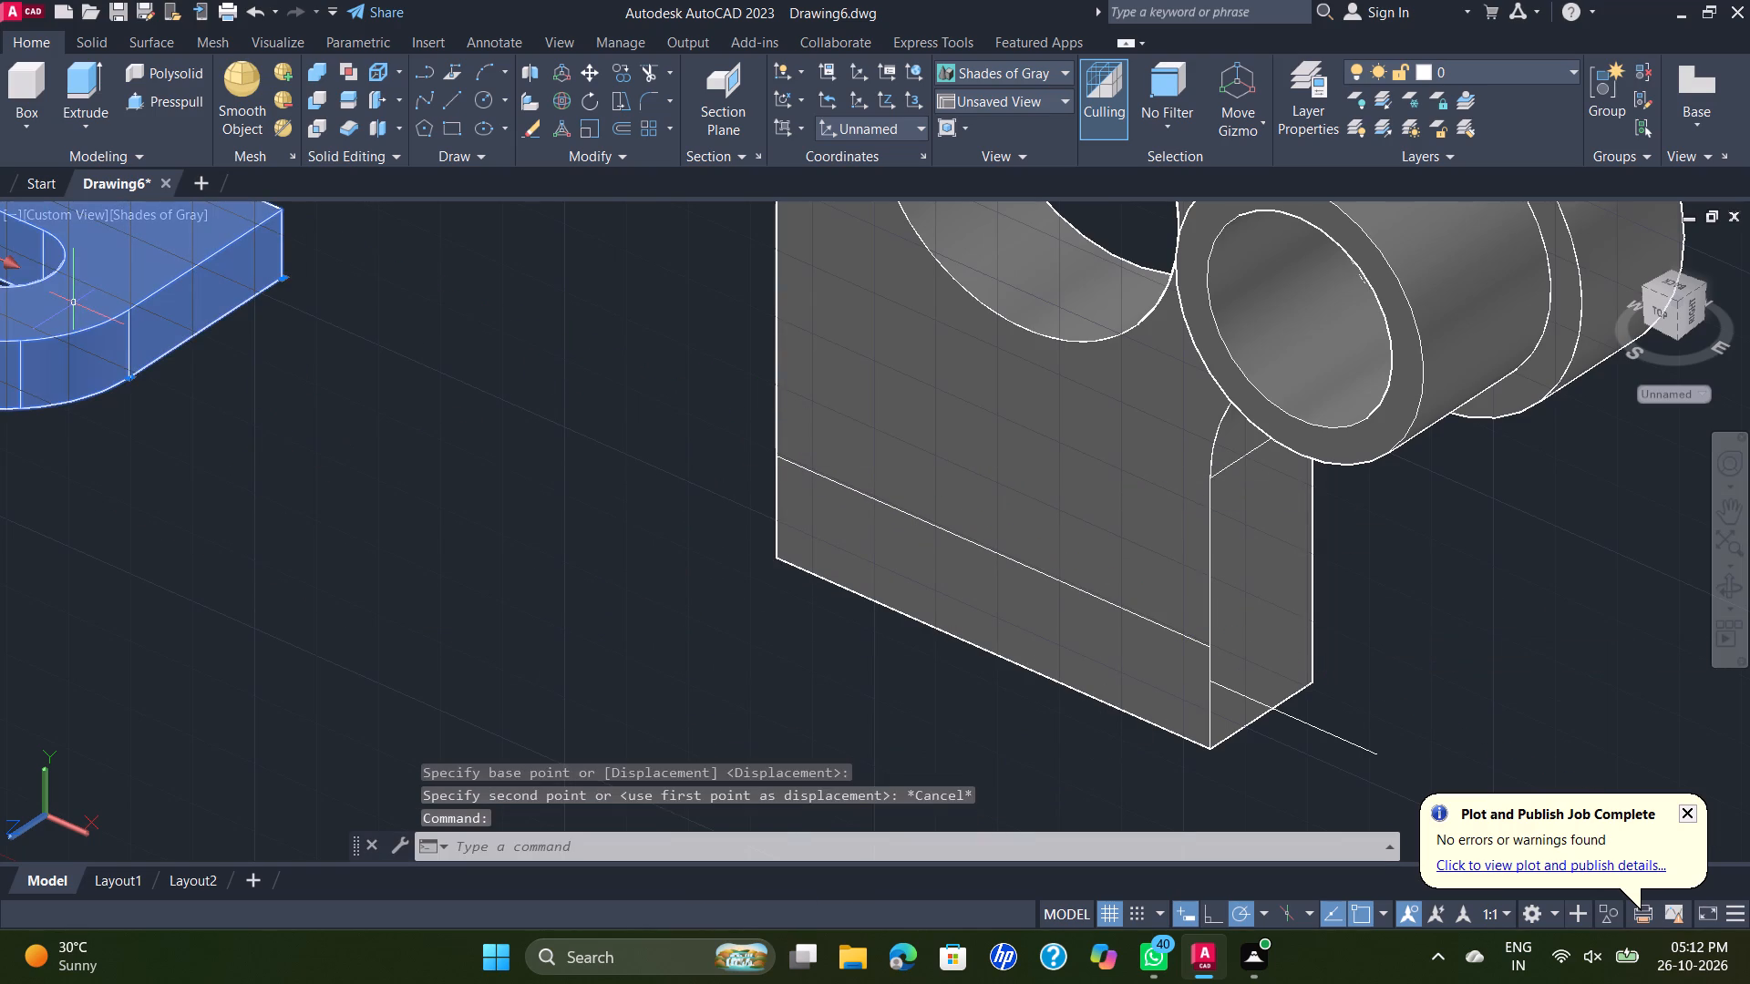
key(space)
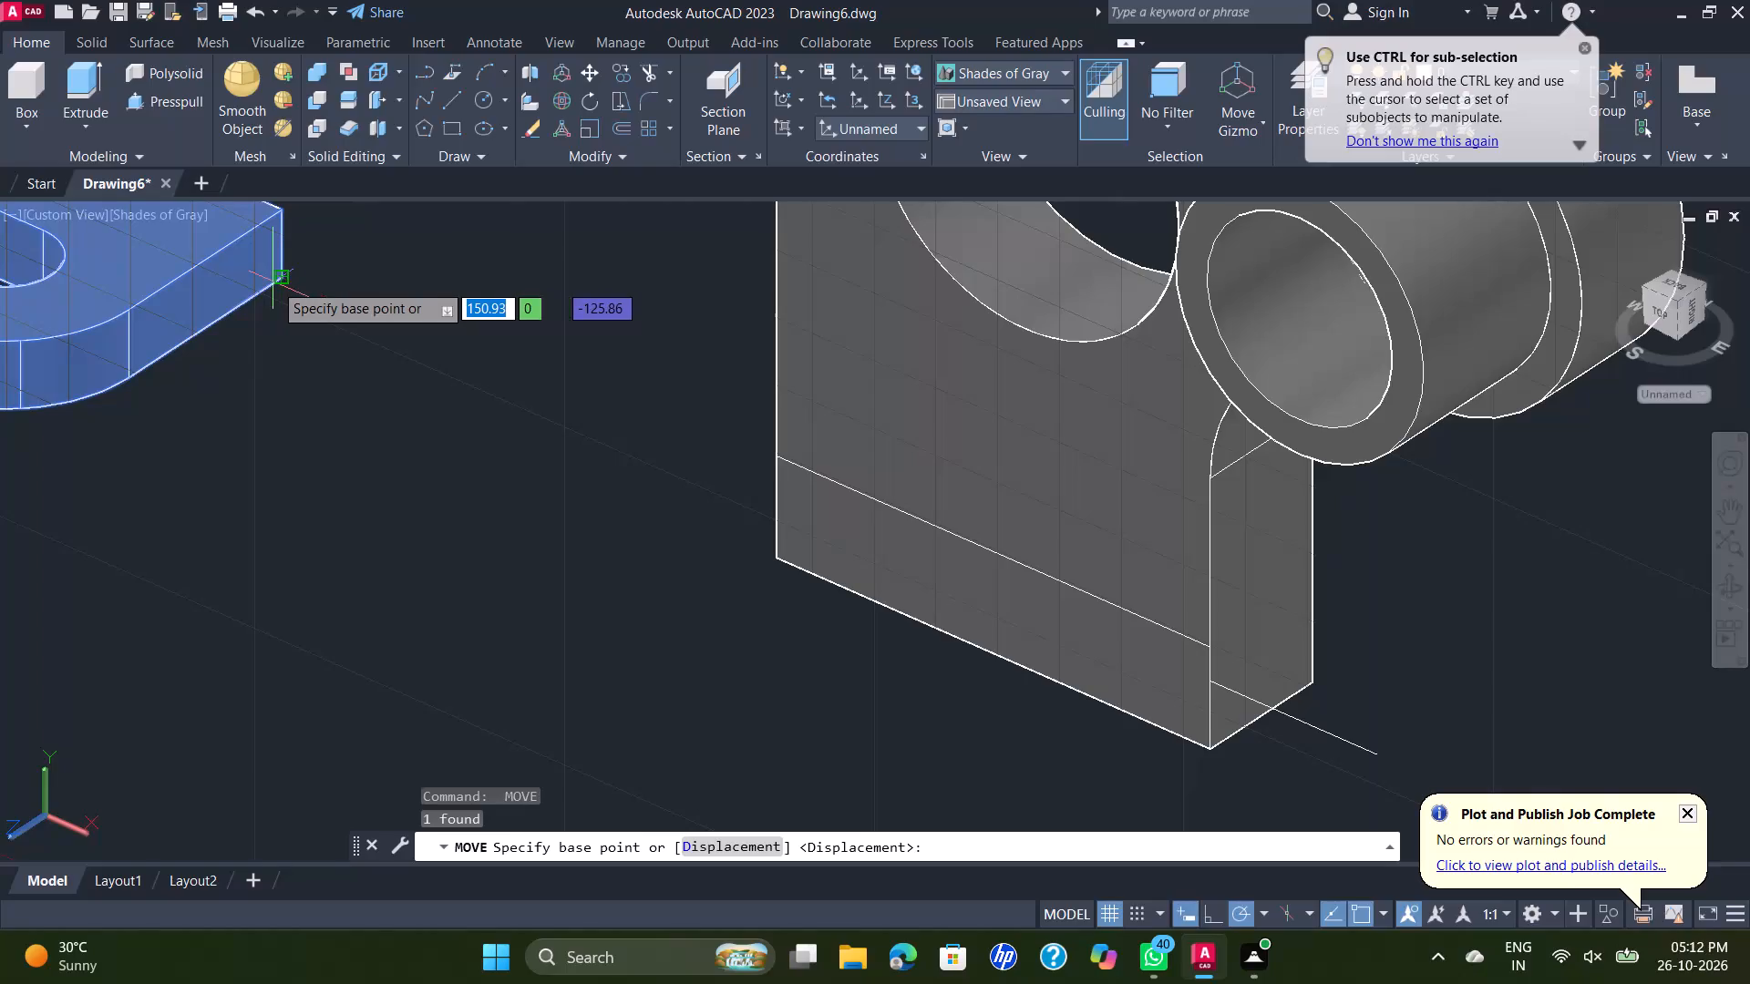
click(281, 276)
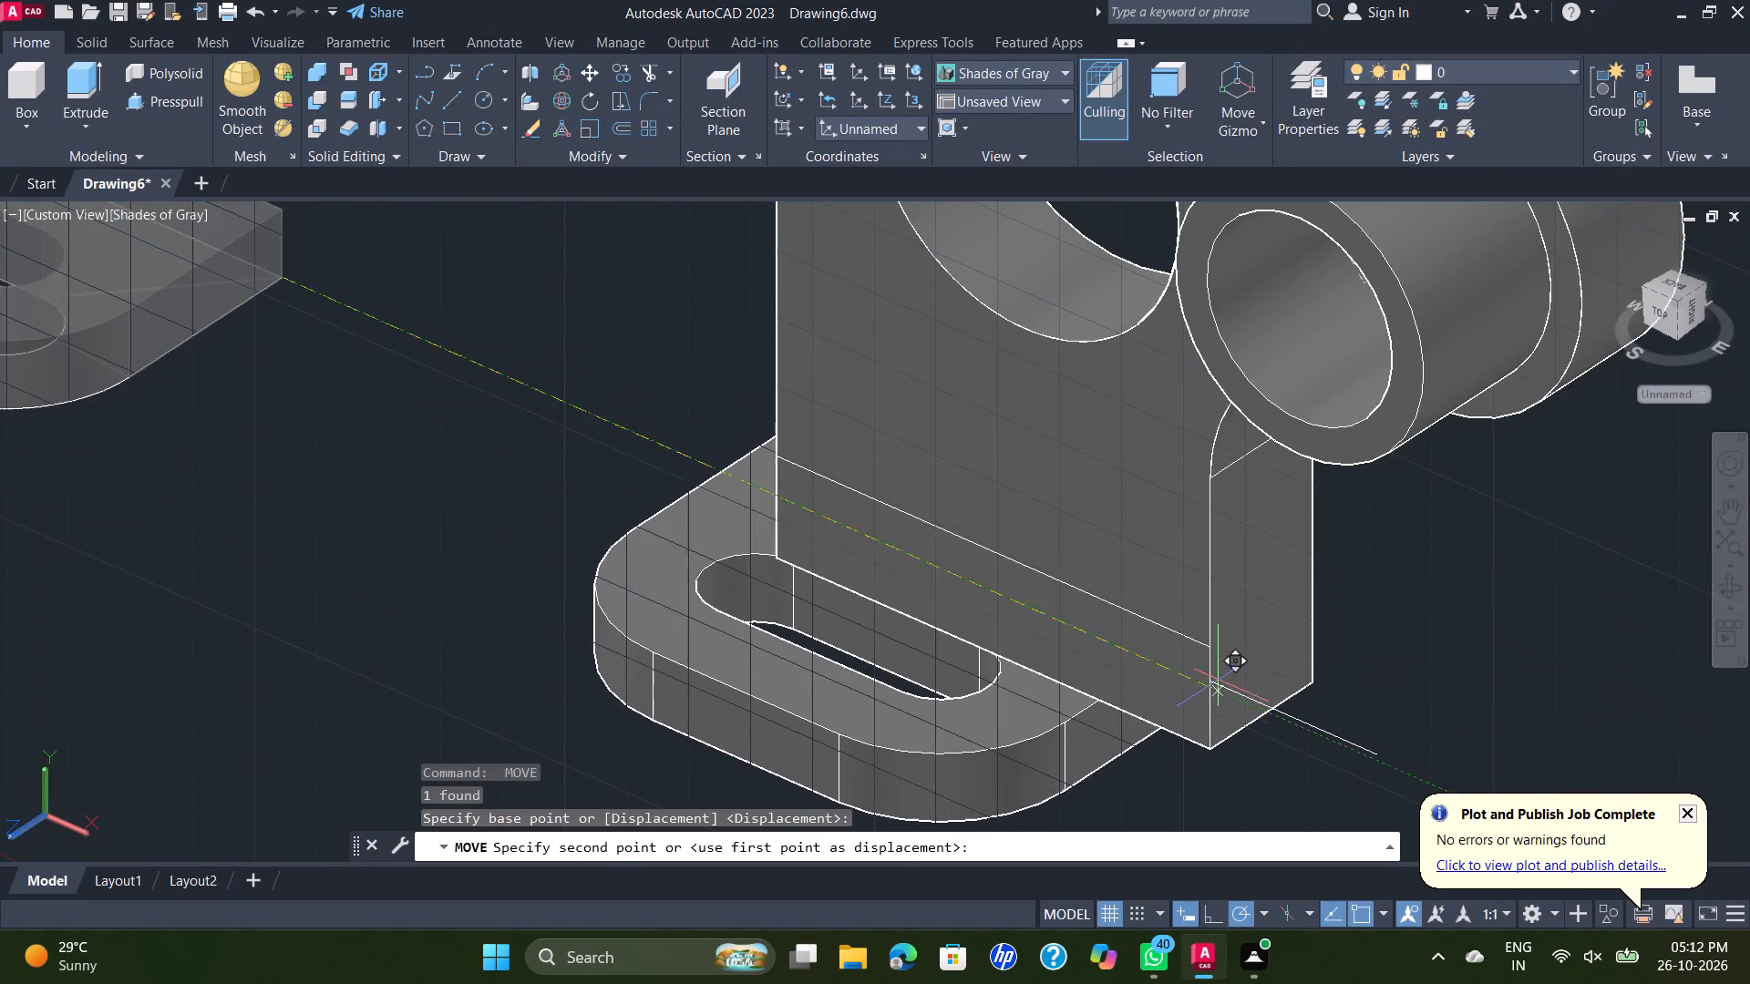
scroll(1211, 680, up, 2)
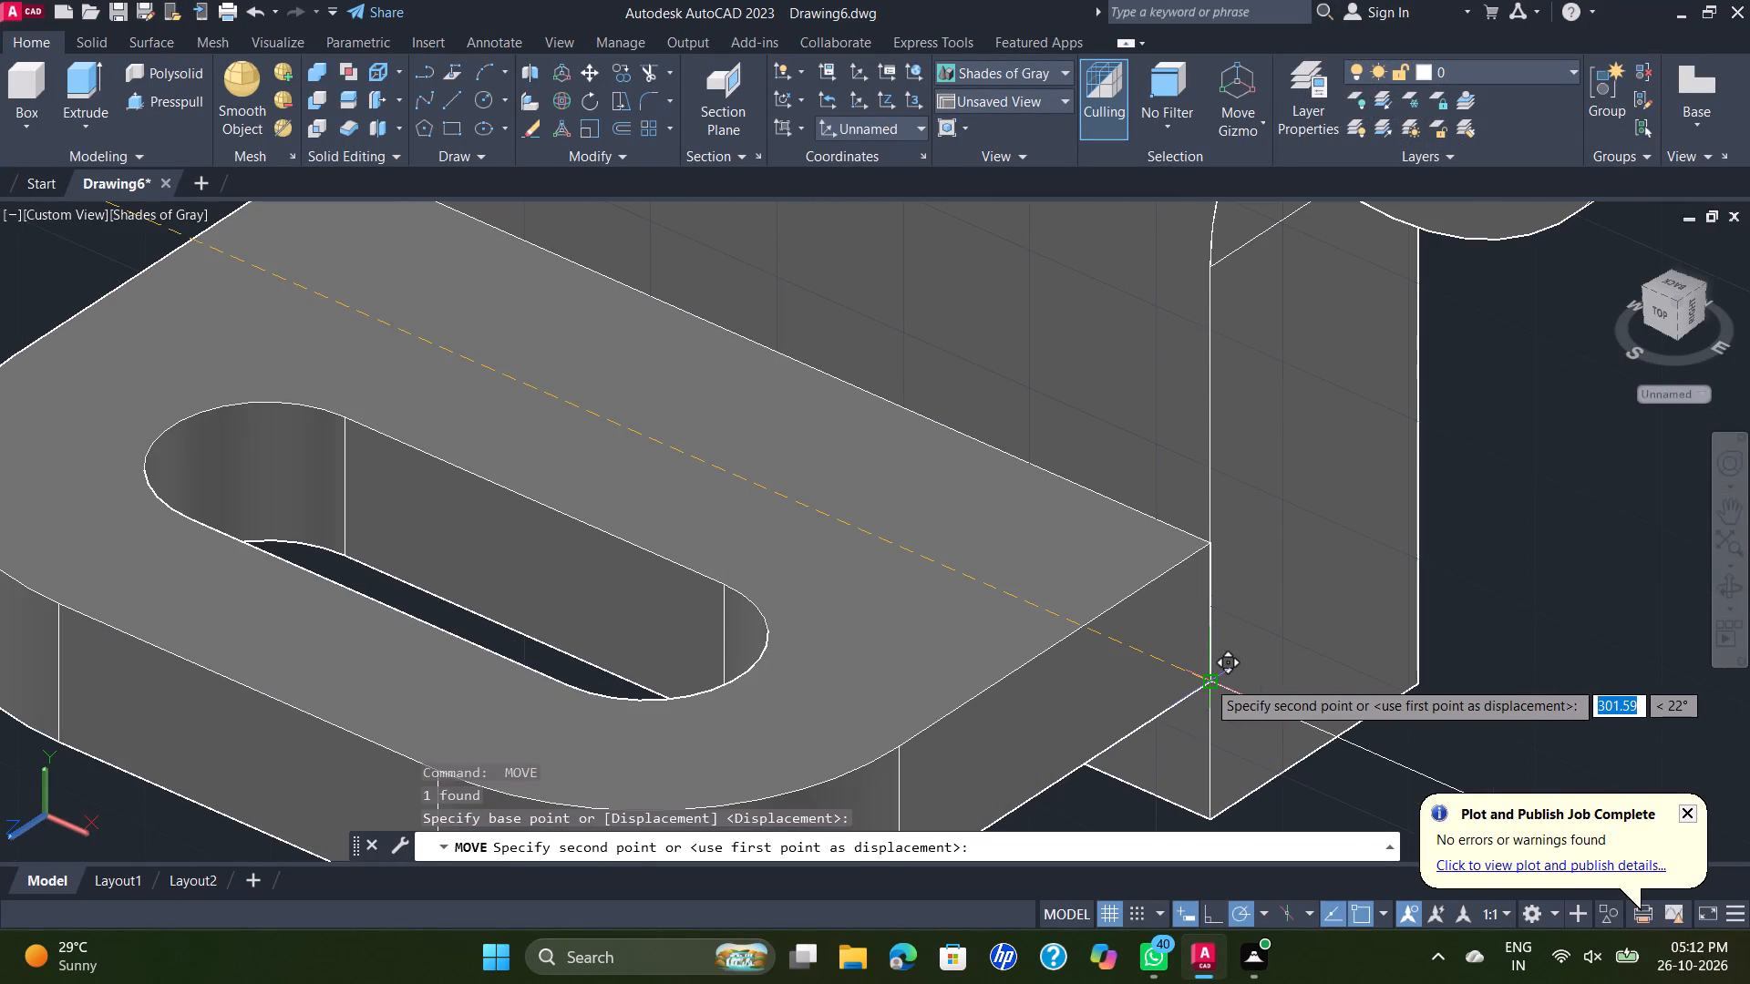
click(1207, 680)
scroll(1374, 595, down, 3)
key(Escape)
key(Escape)
key(Escape)
key(Escape)
key(Escape)
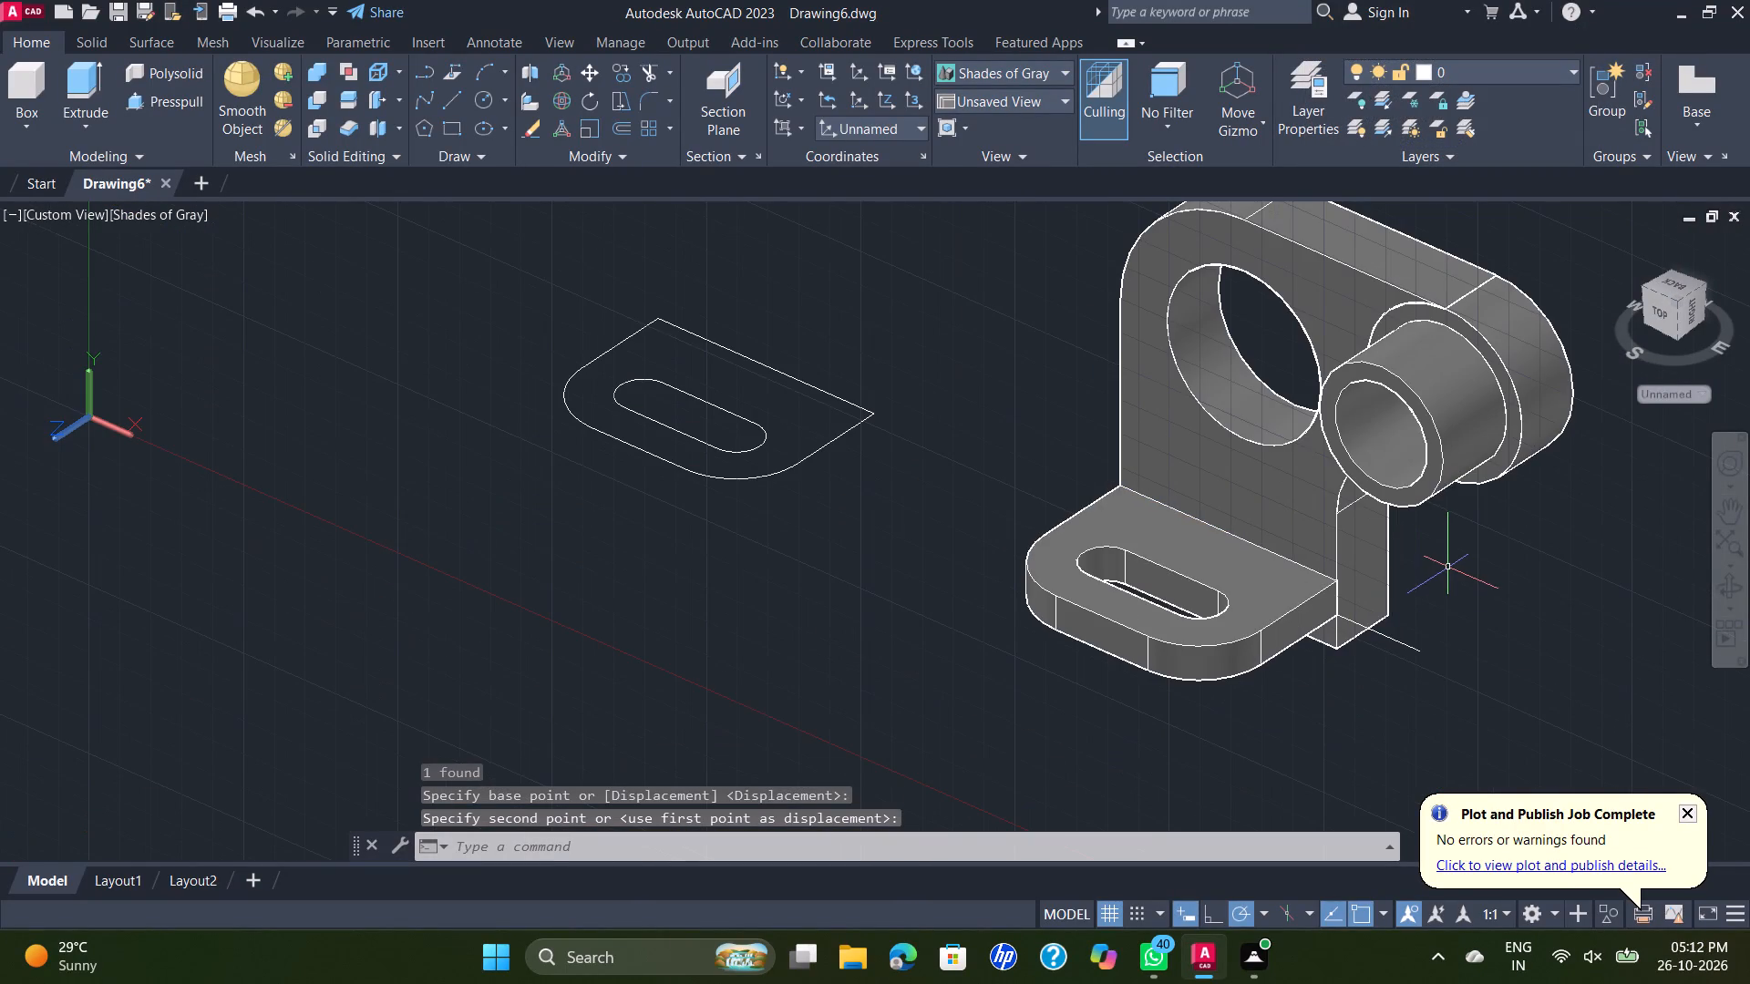
Erase the leftover construction geometry: the short guide line beside the bracket and the original base plate and slot outlines.
middle_drag(1400, 592, 1189, 506)
click(1250, 519)
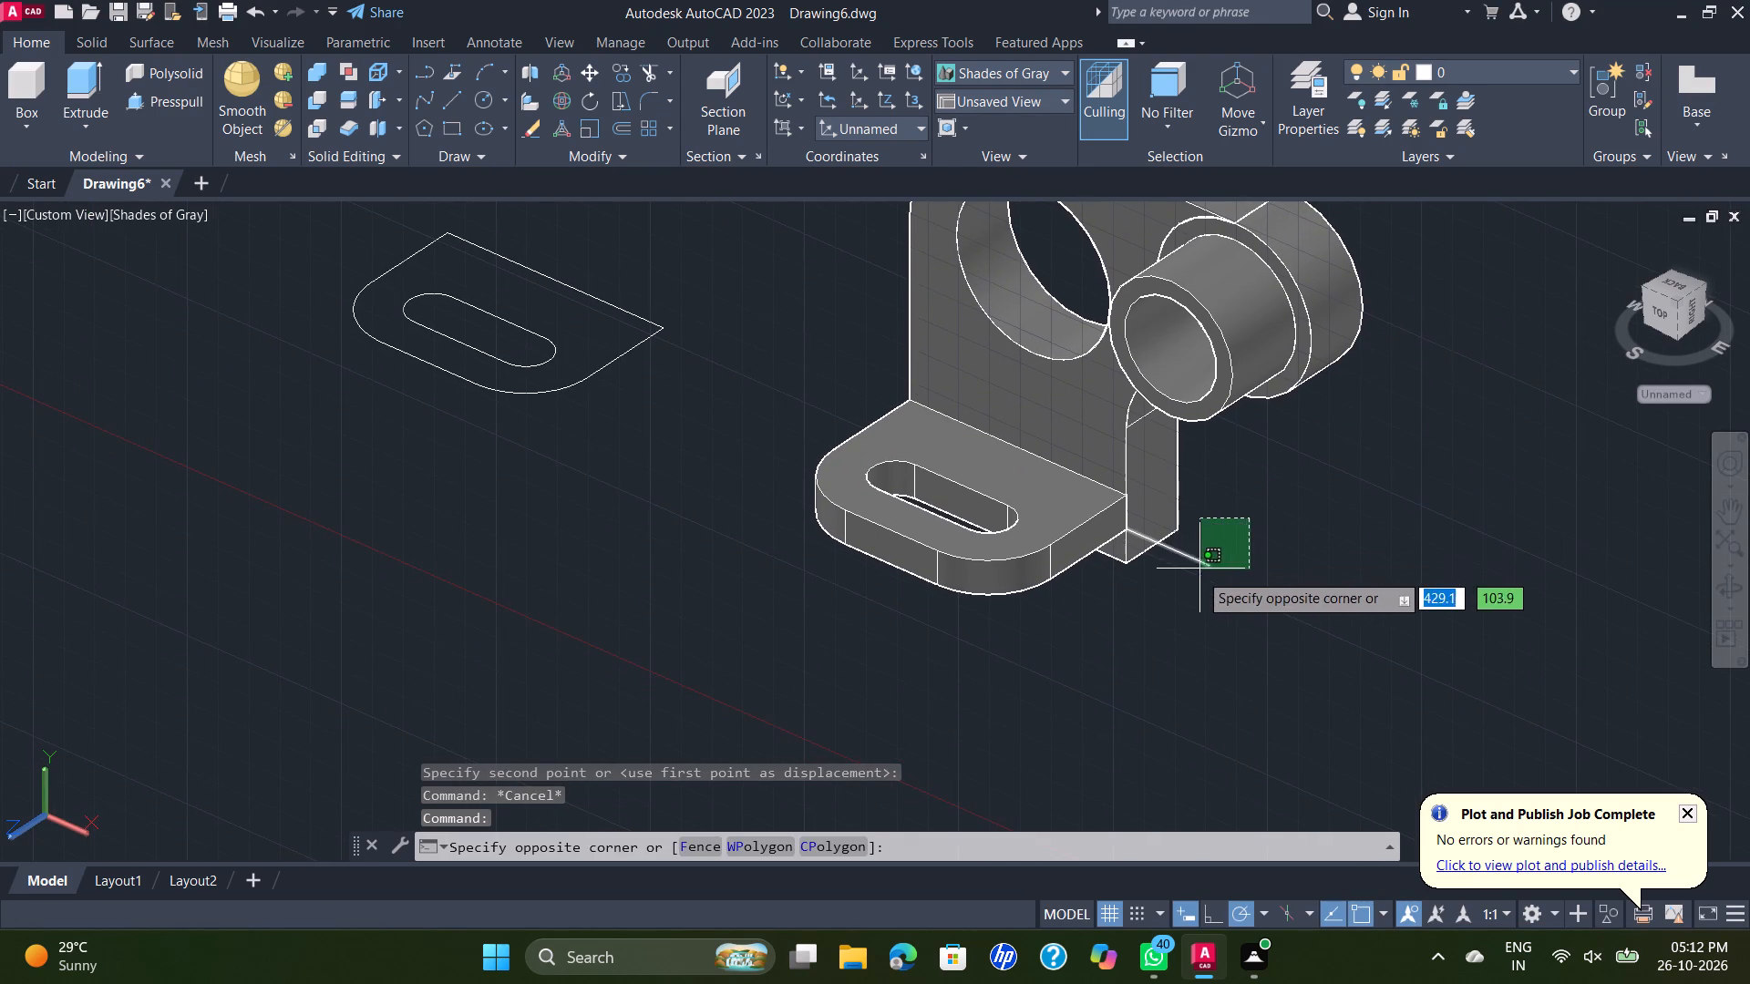
click(1185, 585)
key(Delete)
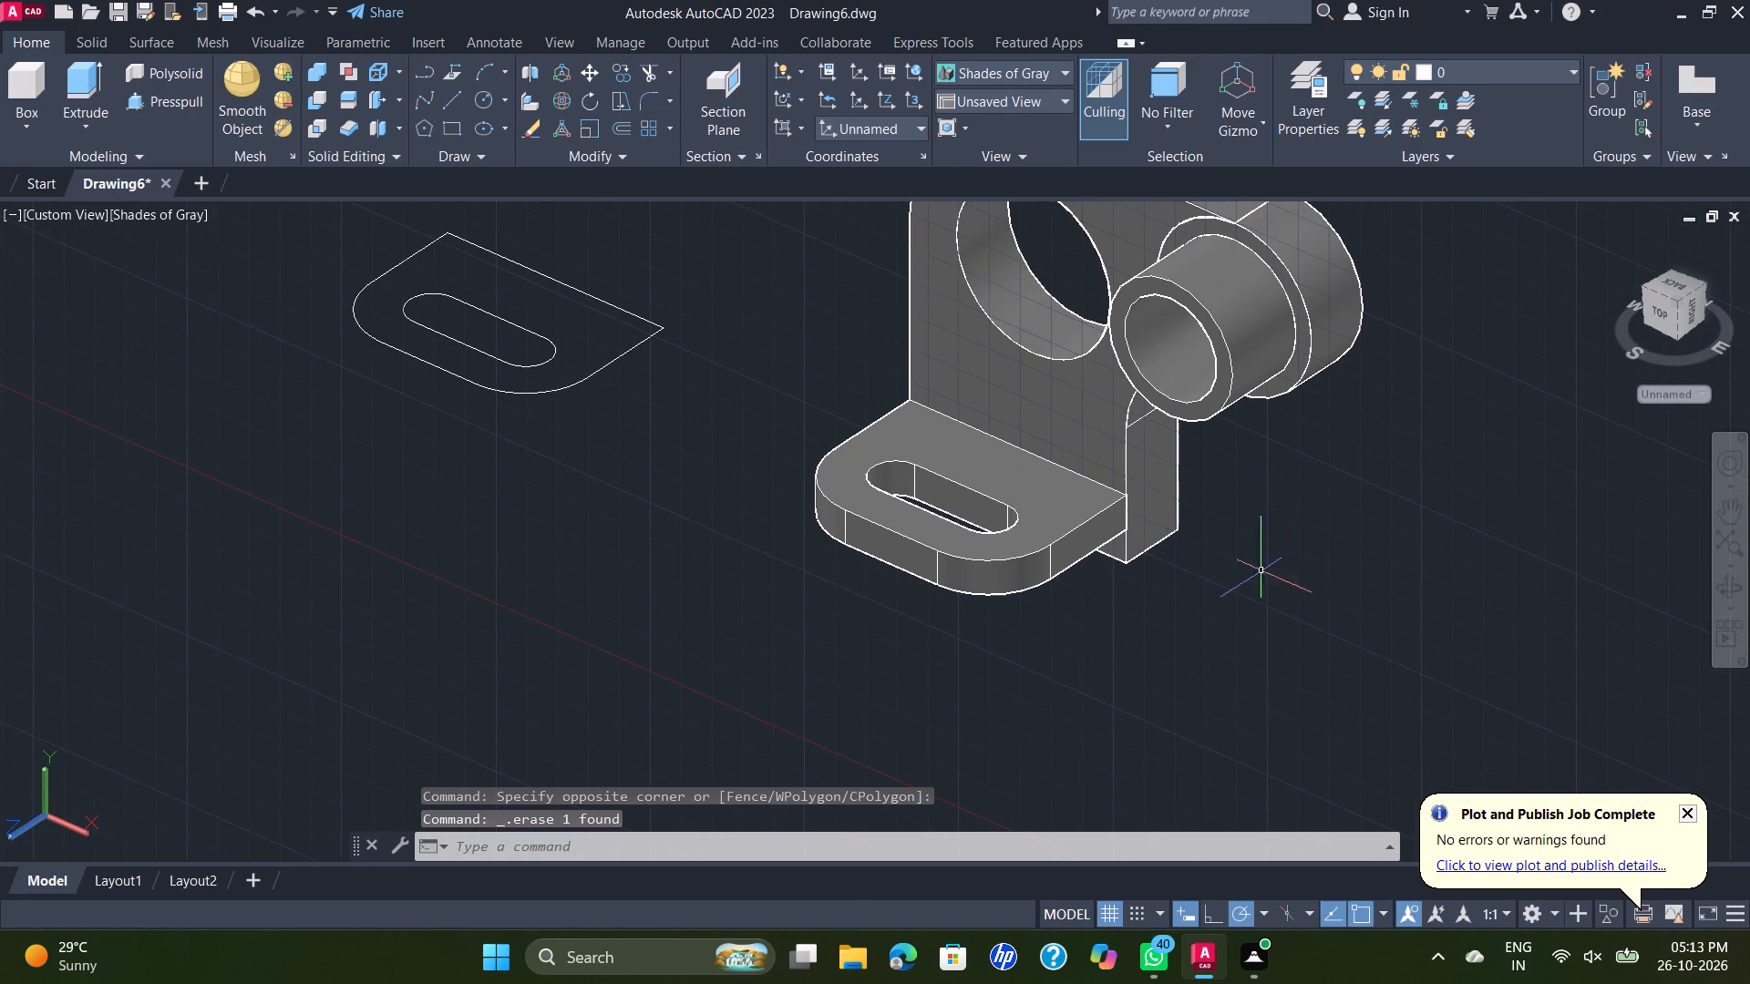
click(557, 217)
click(370, 474)
key(Delete)
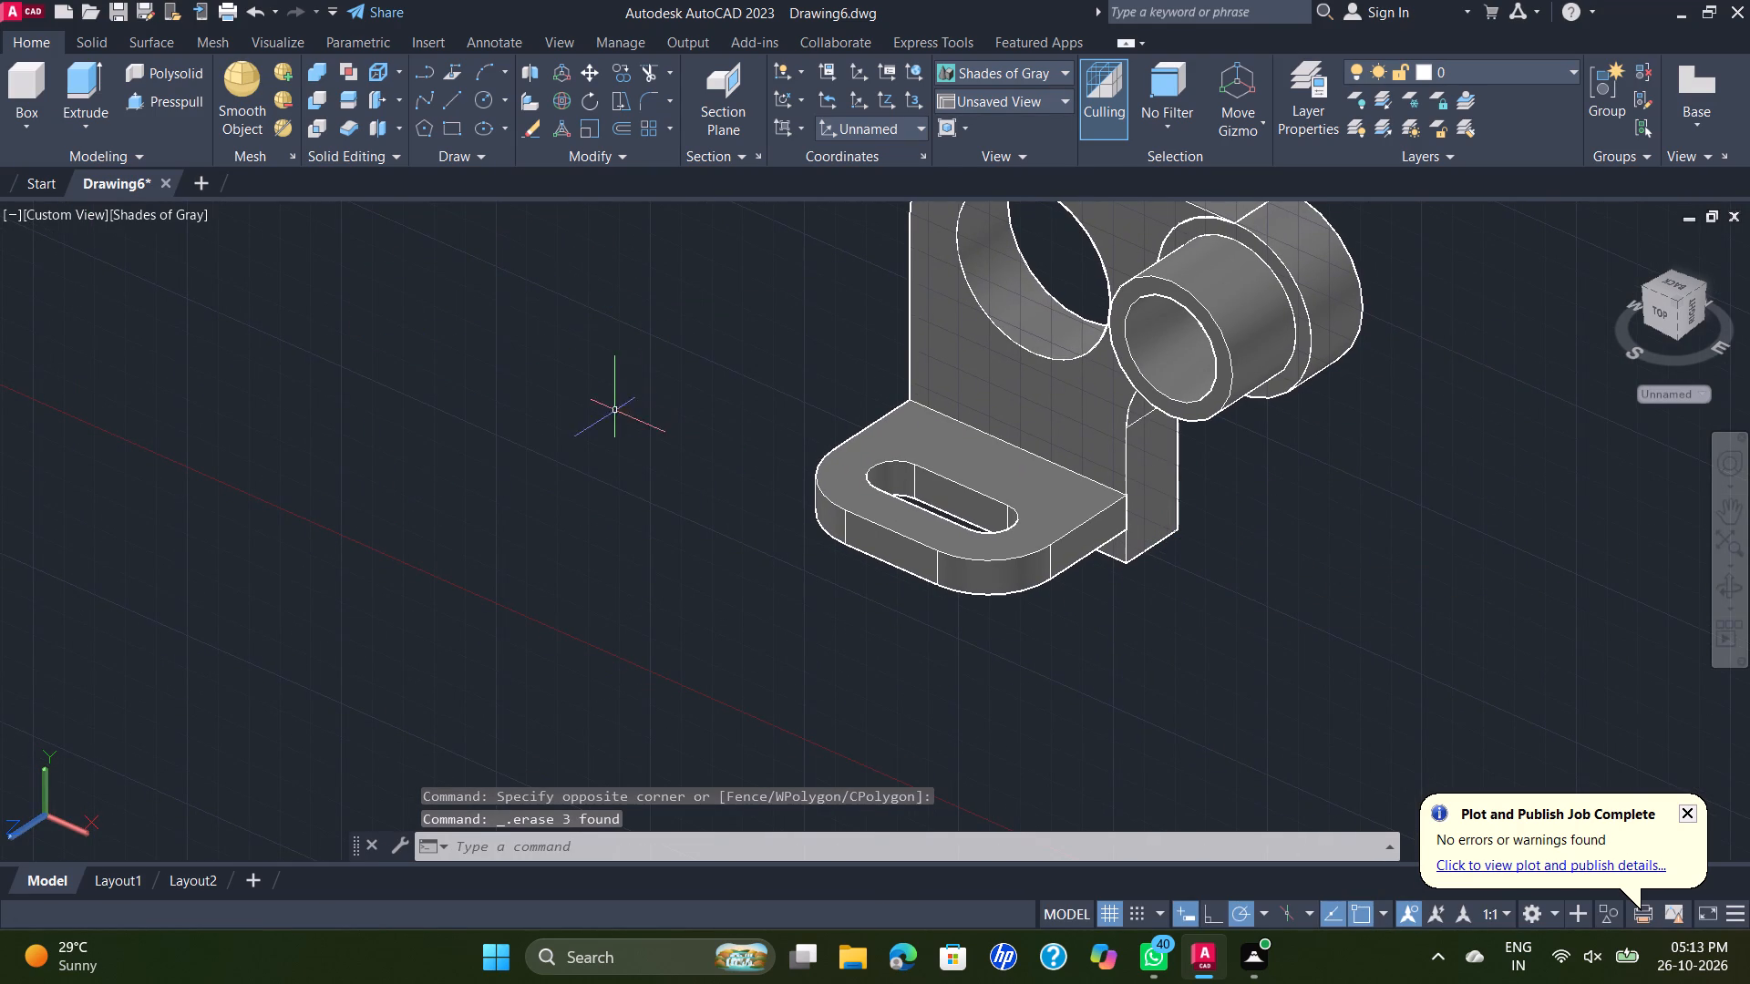
middle_drag(774, 445, 540, 551)
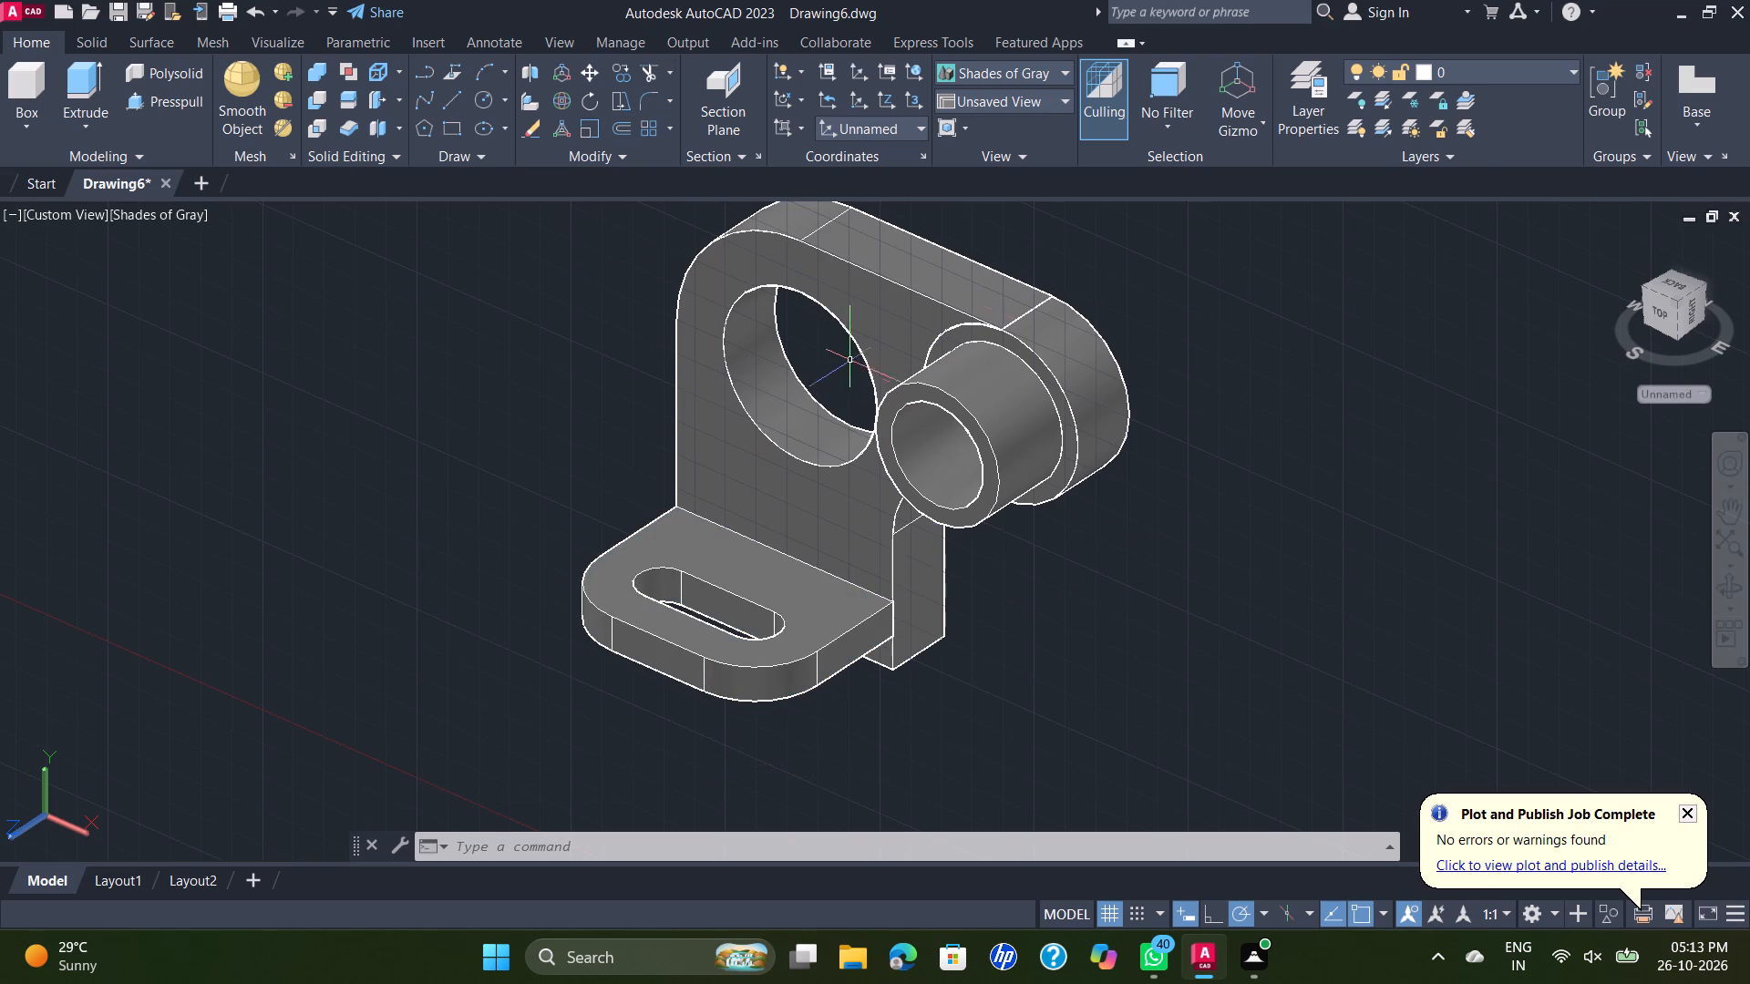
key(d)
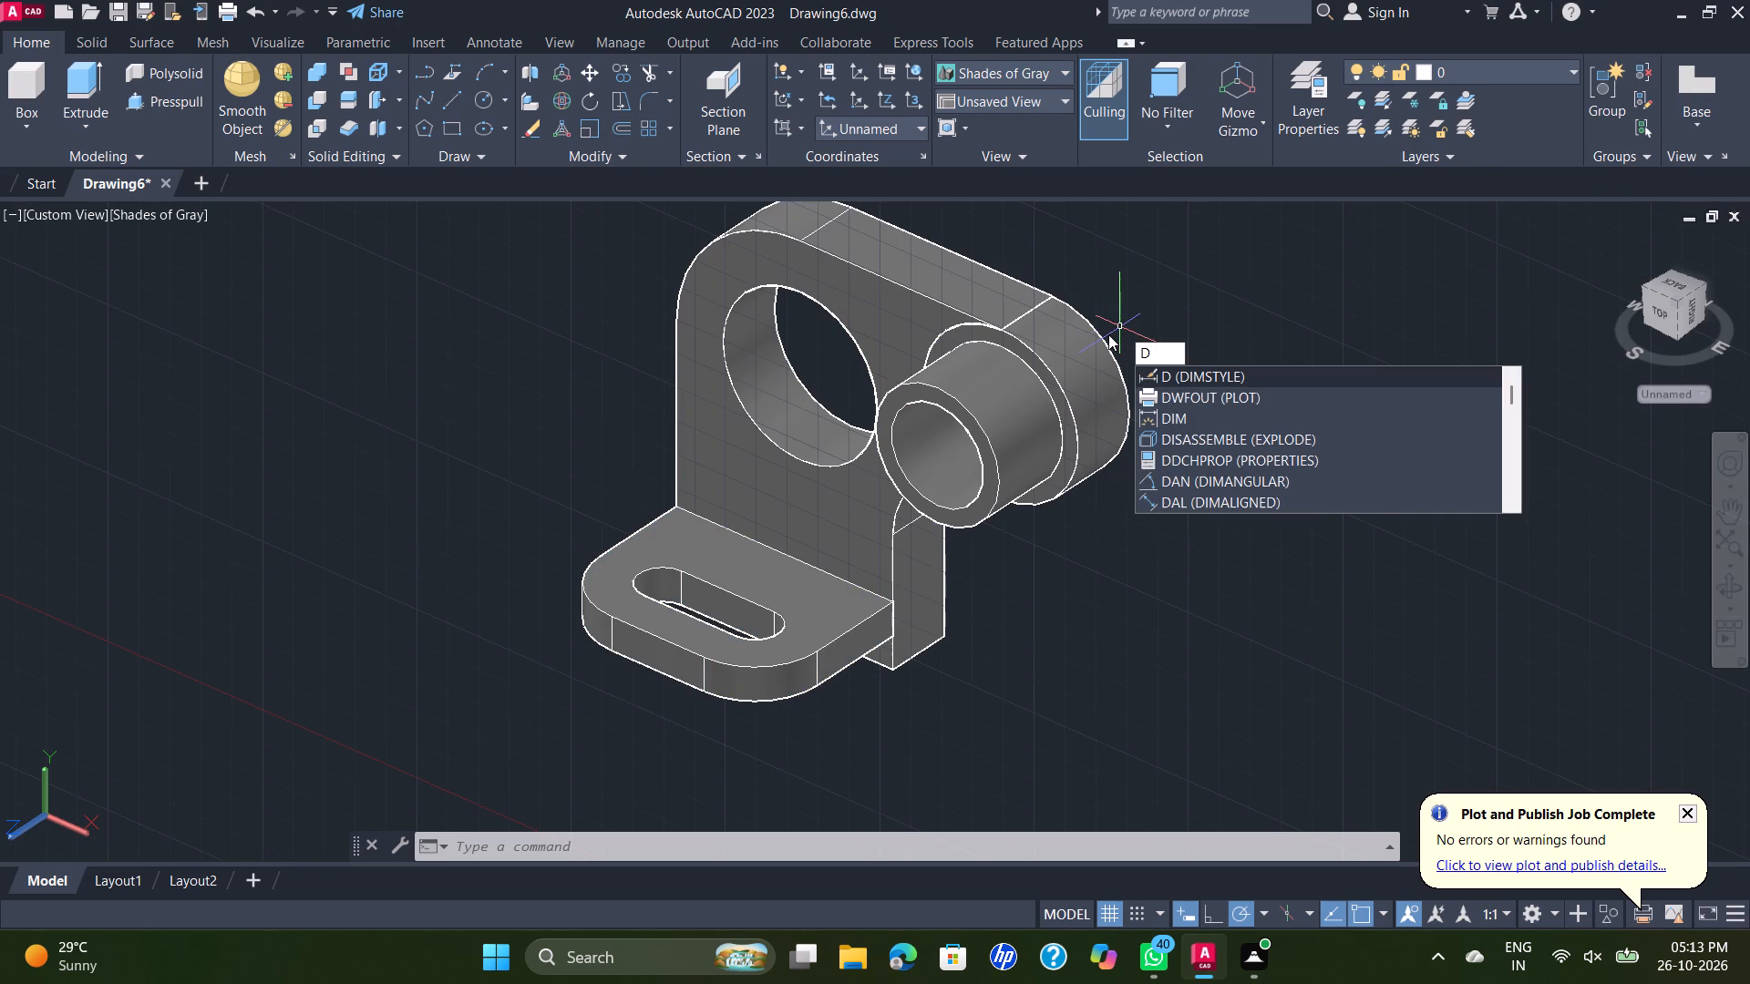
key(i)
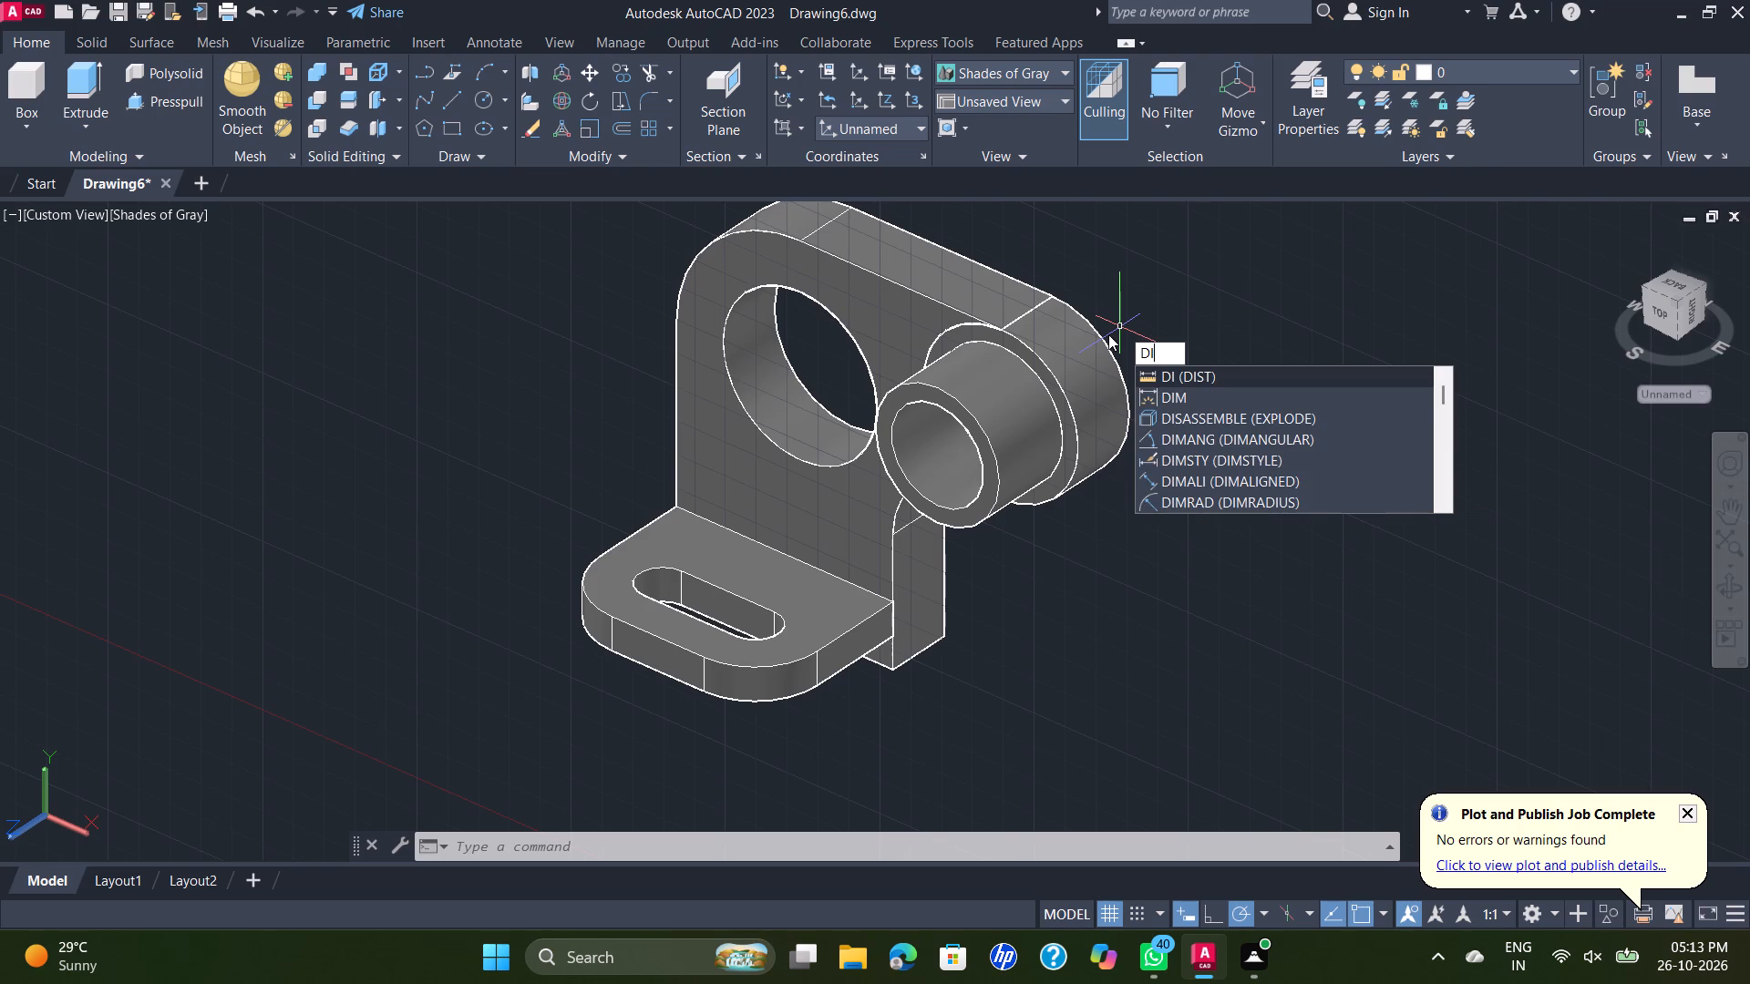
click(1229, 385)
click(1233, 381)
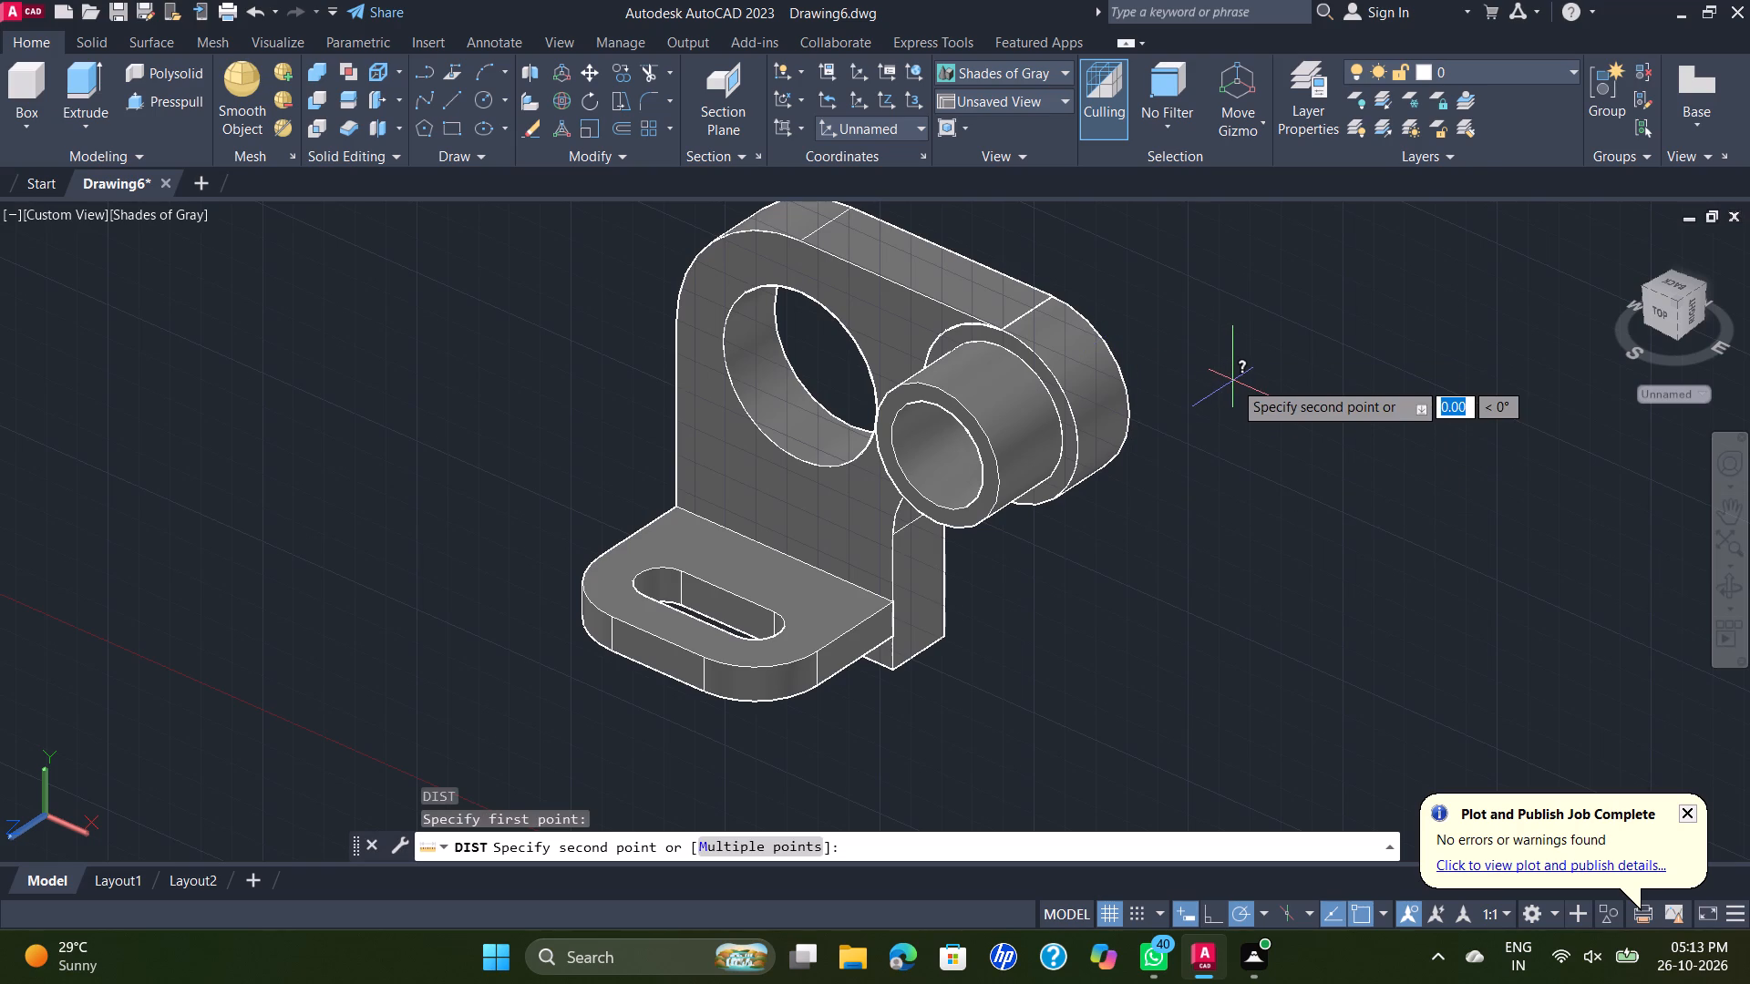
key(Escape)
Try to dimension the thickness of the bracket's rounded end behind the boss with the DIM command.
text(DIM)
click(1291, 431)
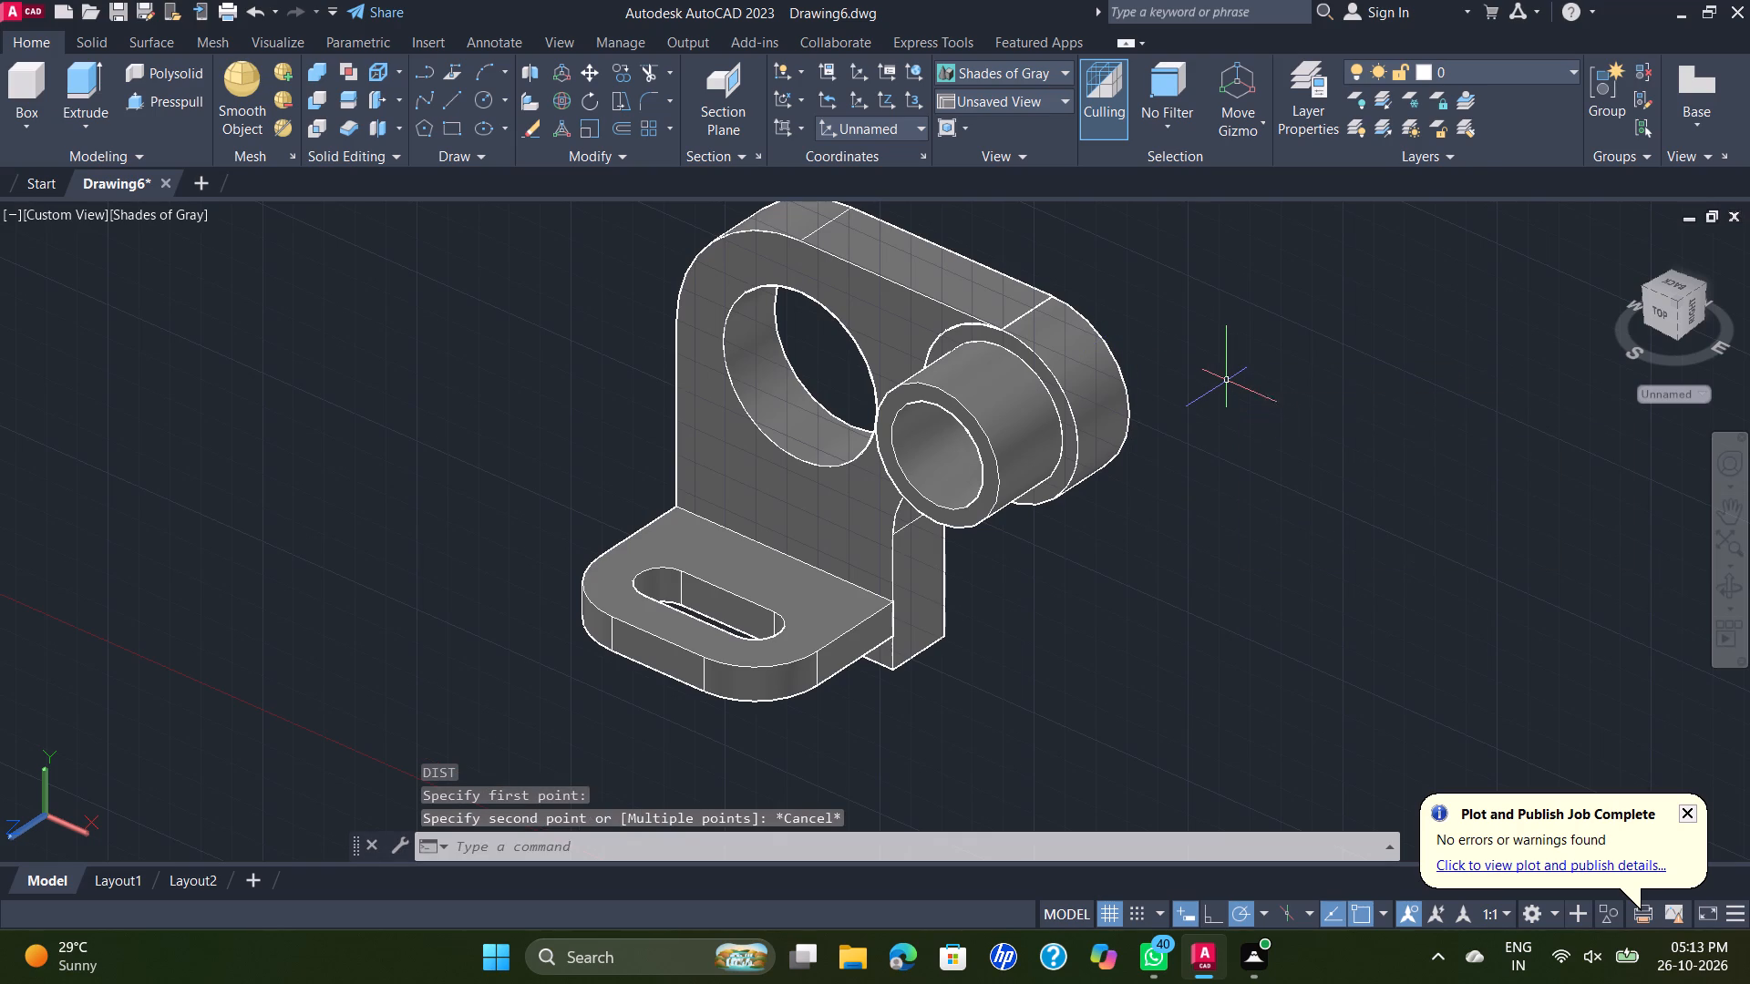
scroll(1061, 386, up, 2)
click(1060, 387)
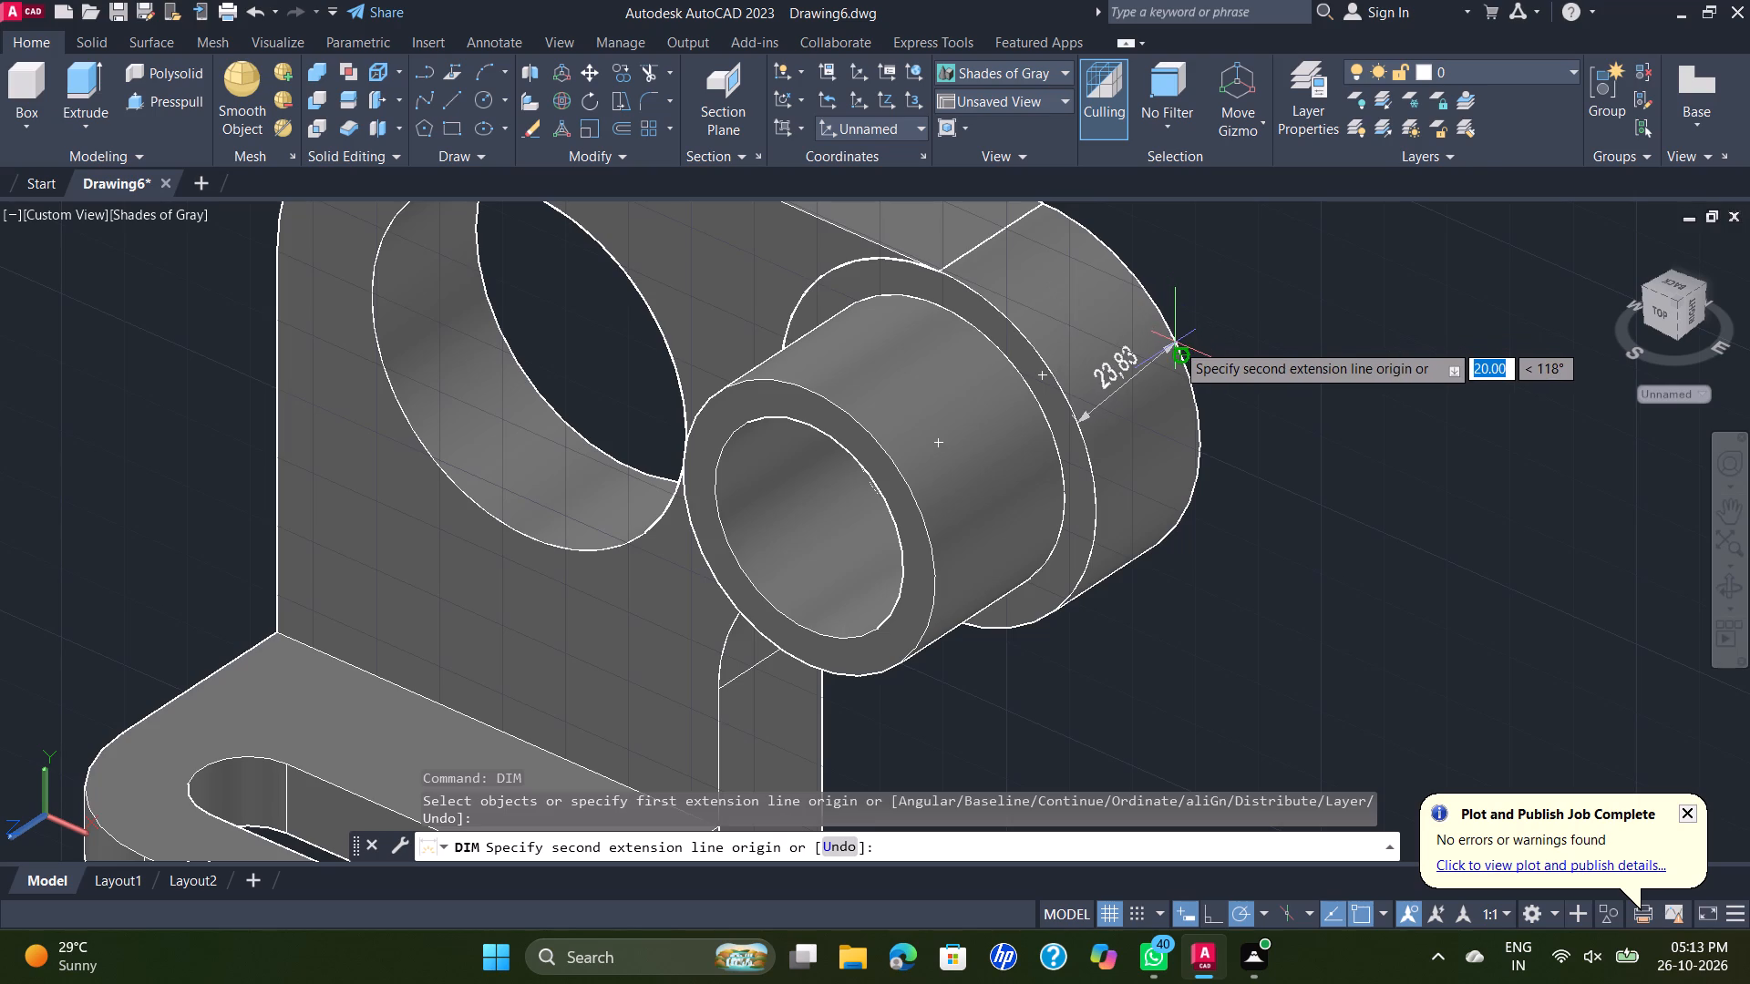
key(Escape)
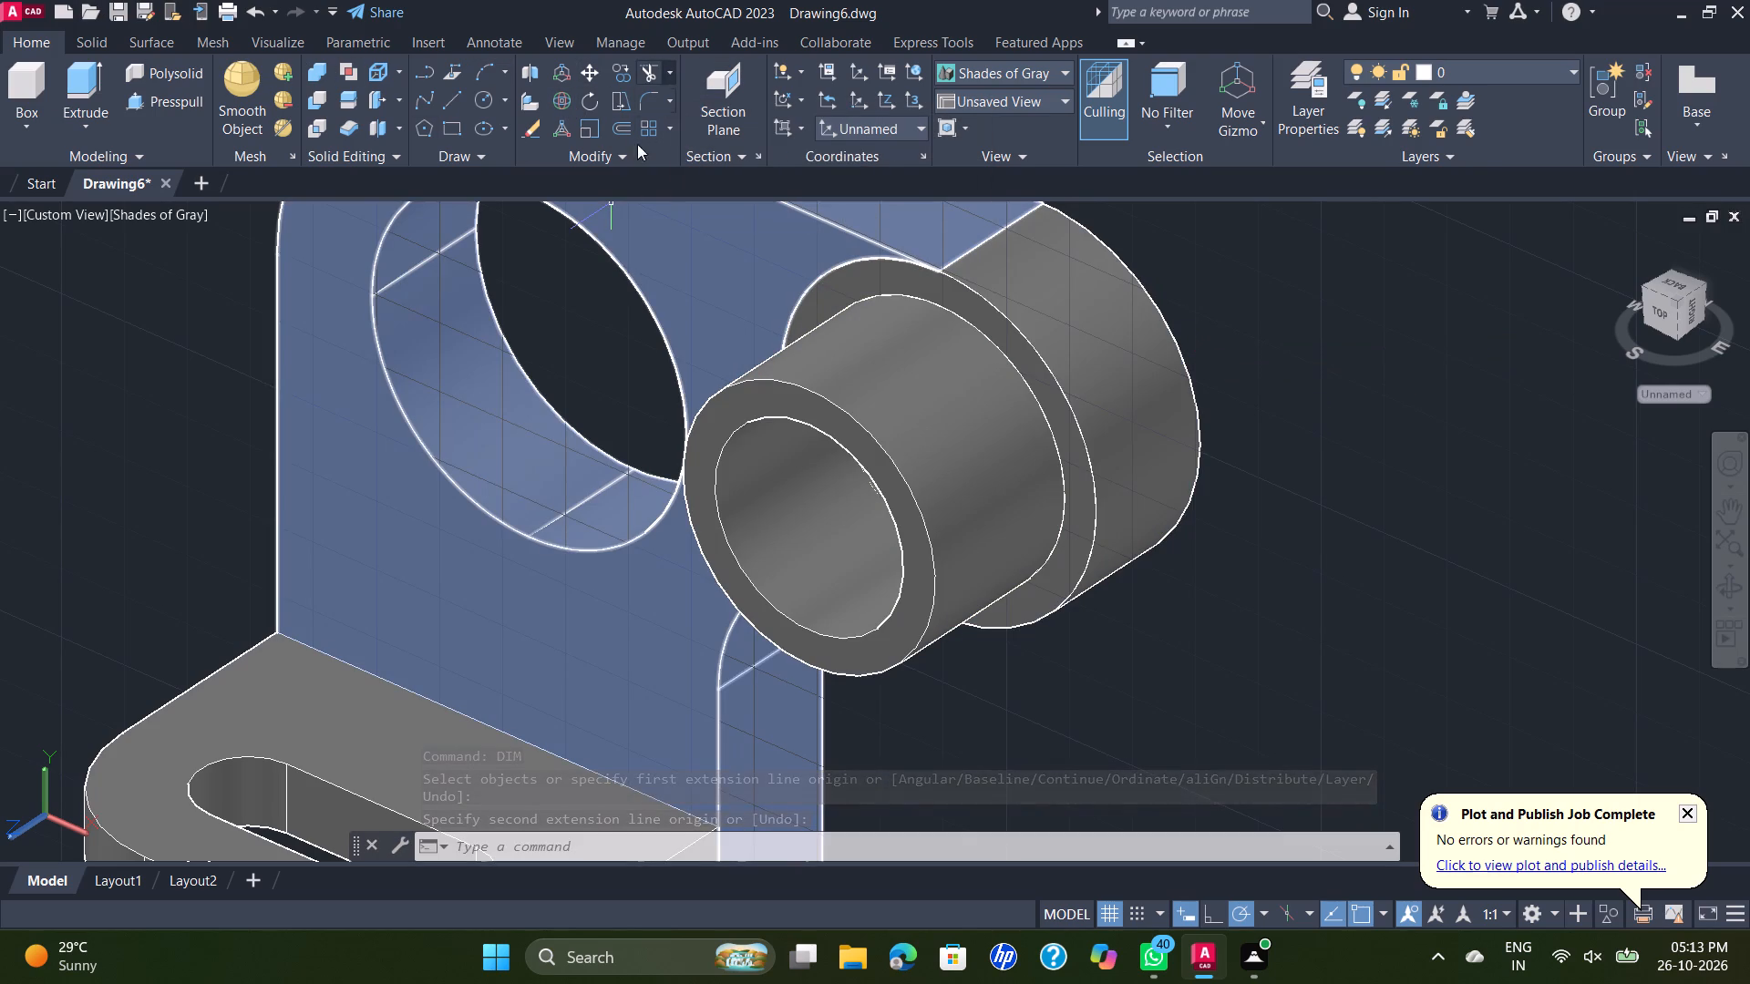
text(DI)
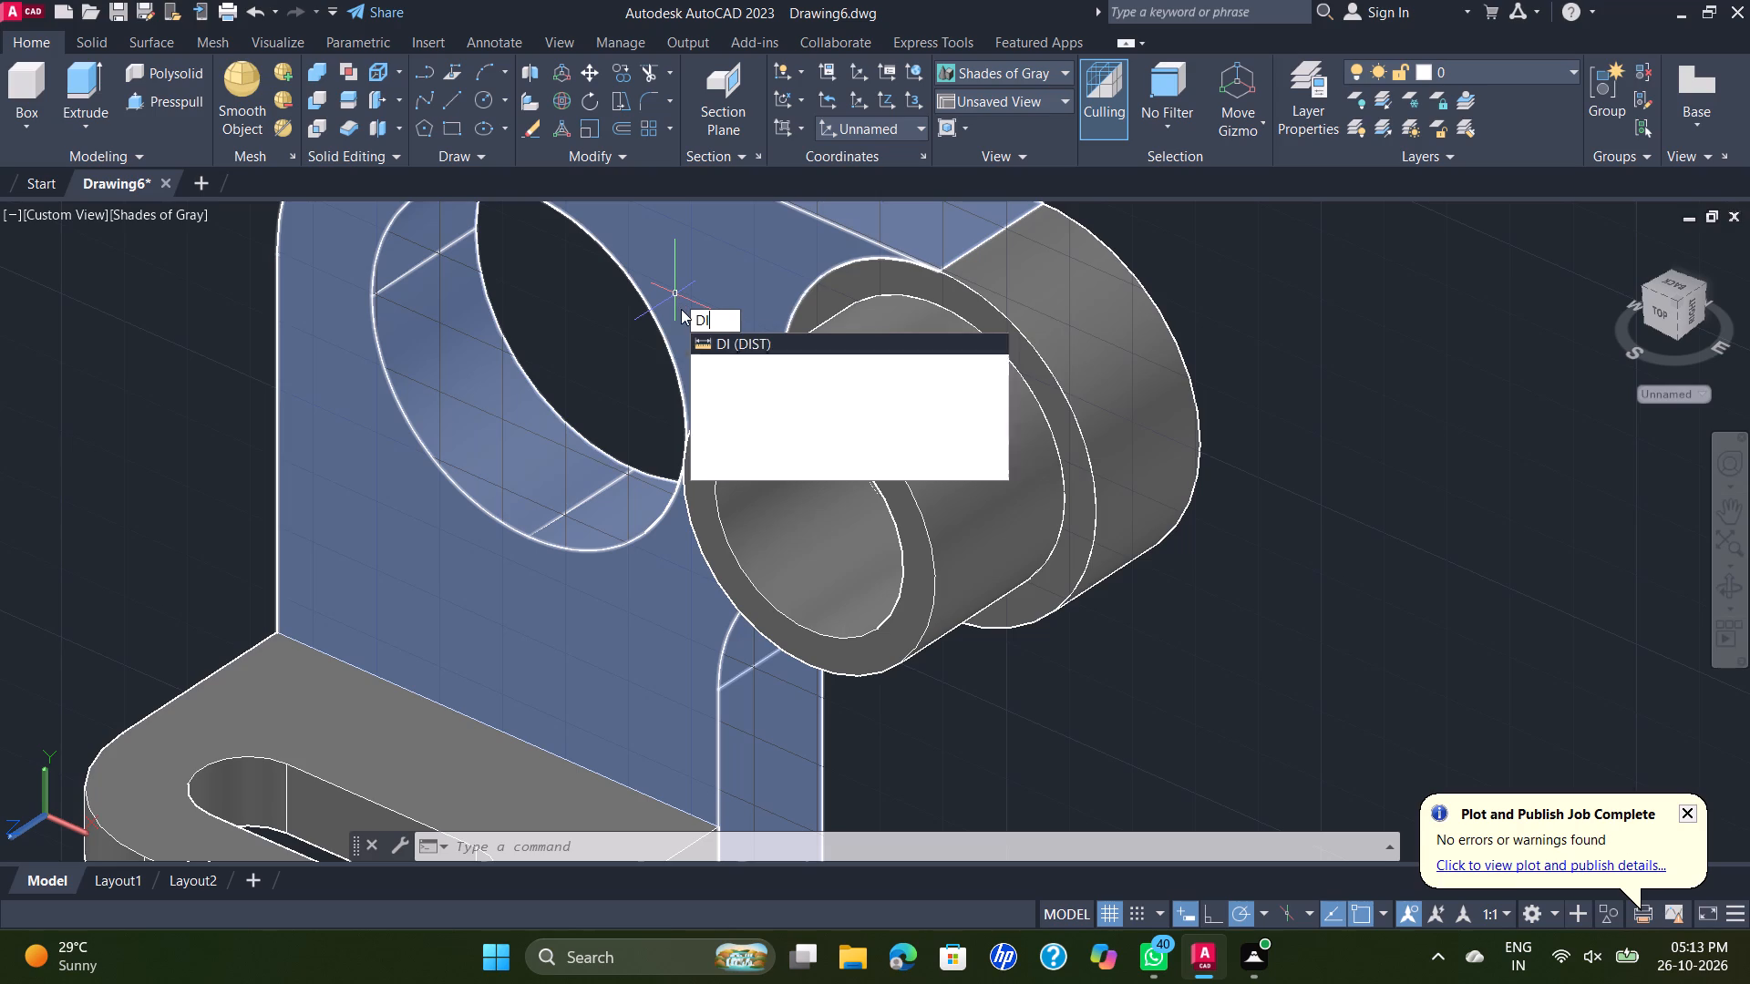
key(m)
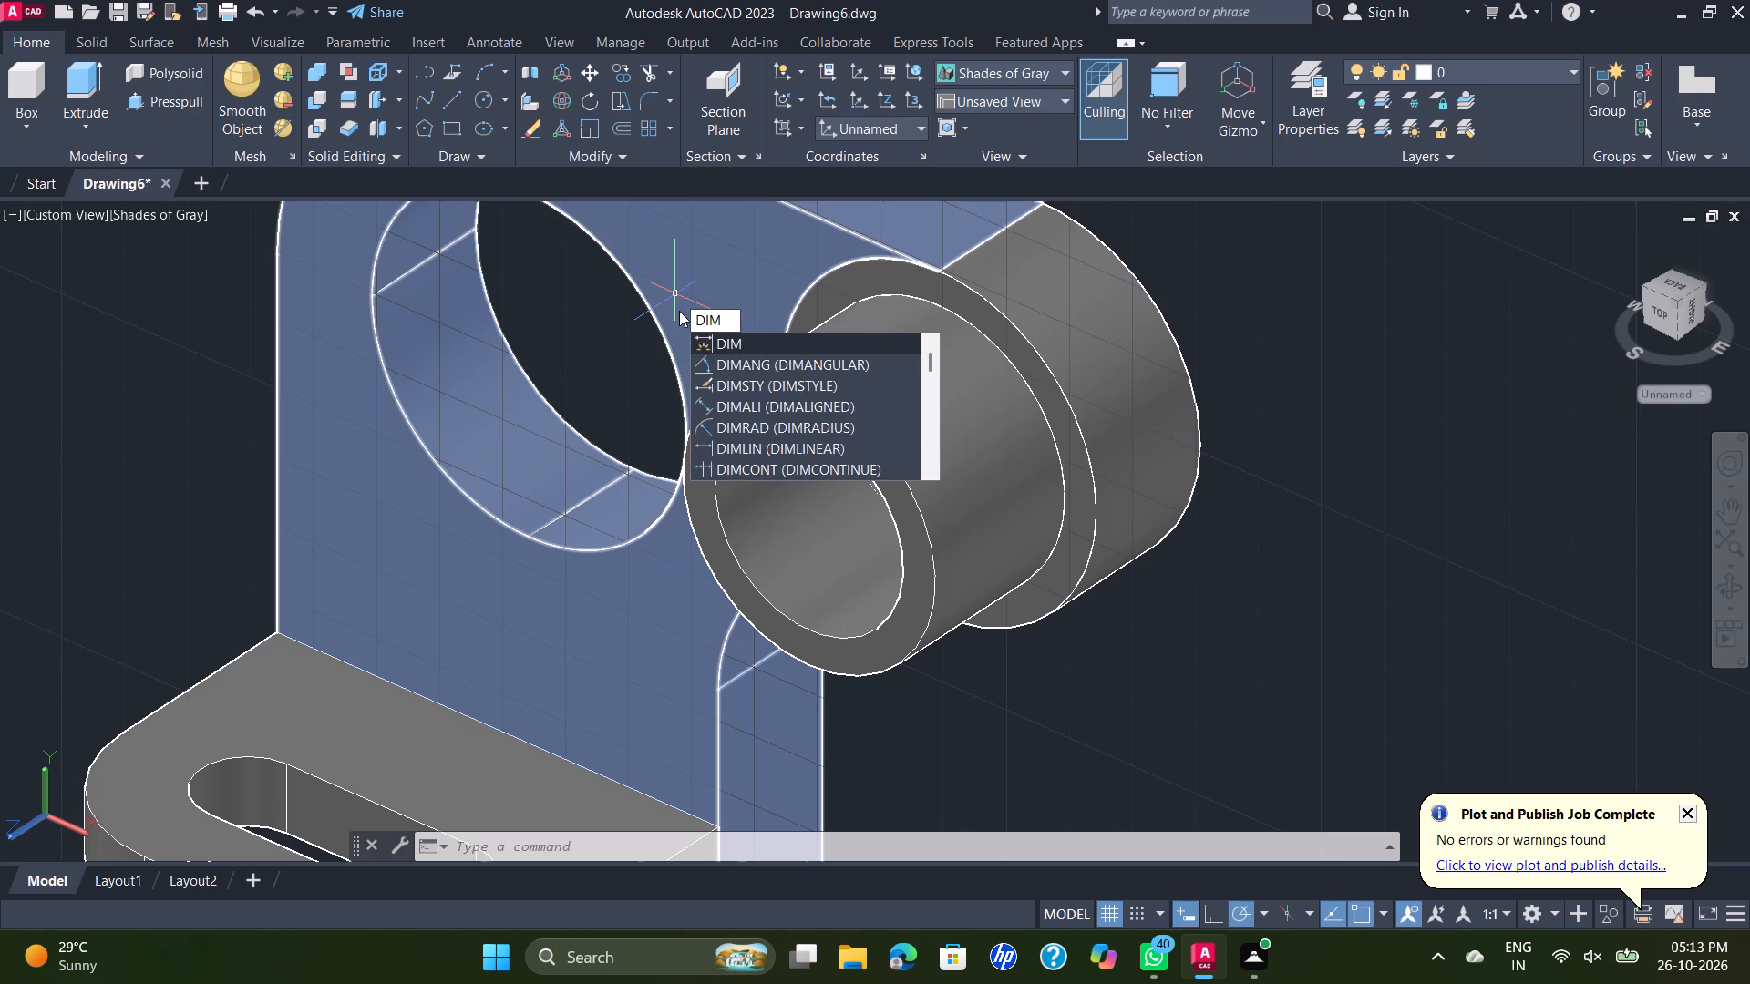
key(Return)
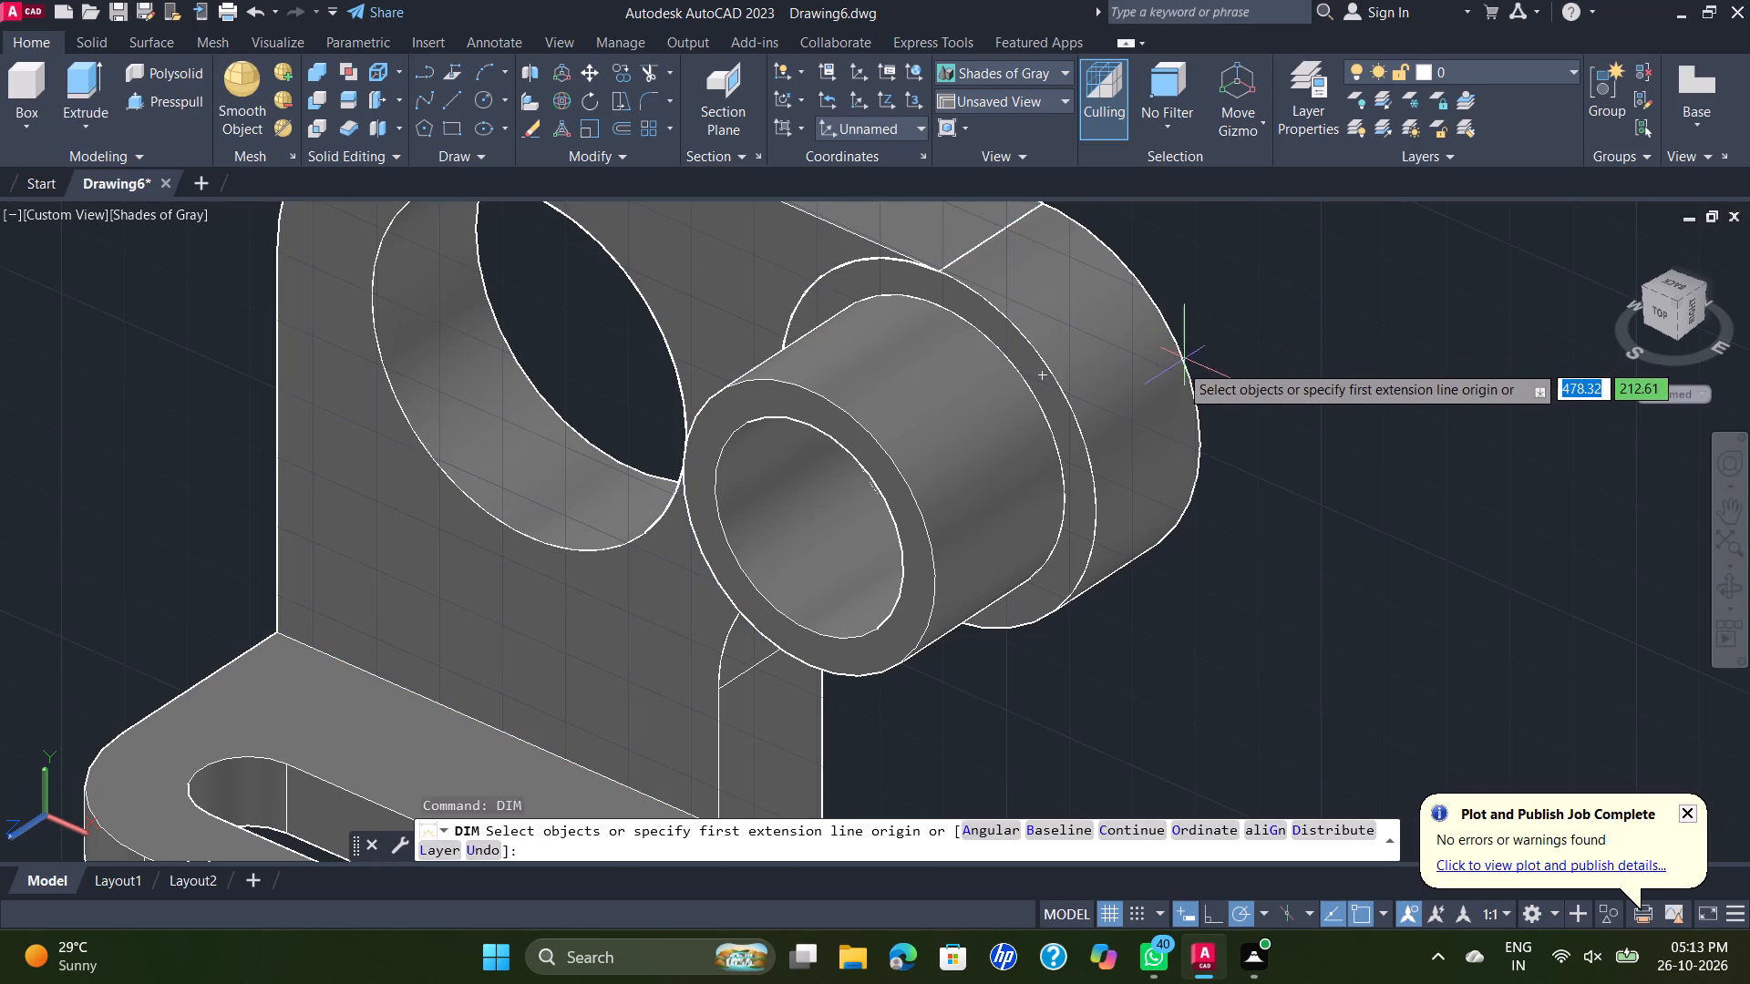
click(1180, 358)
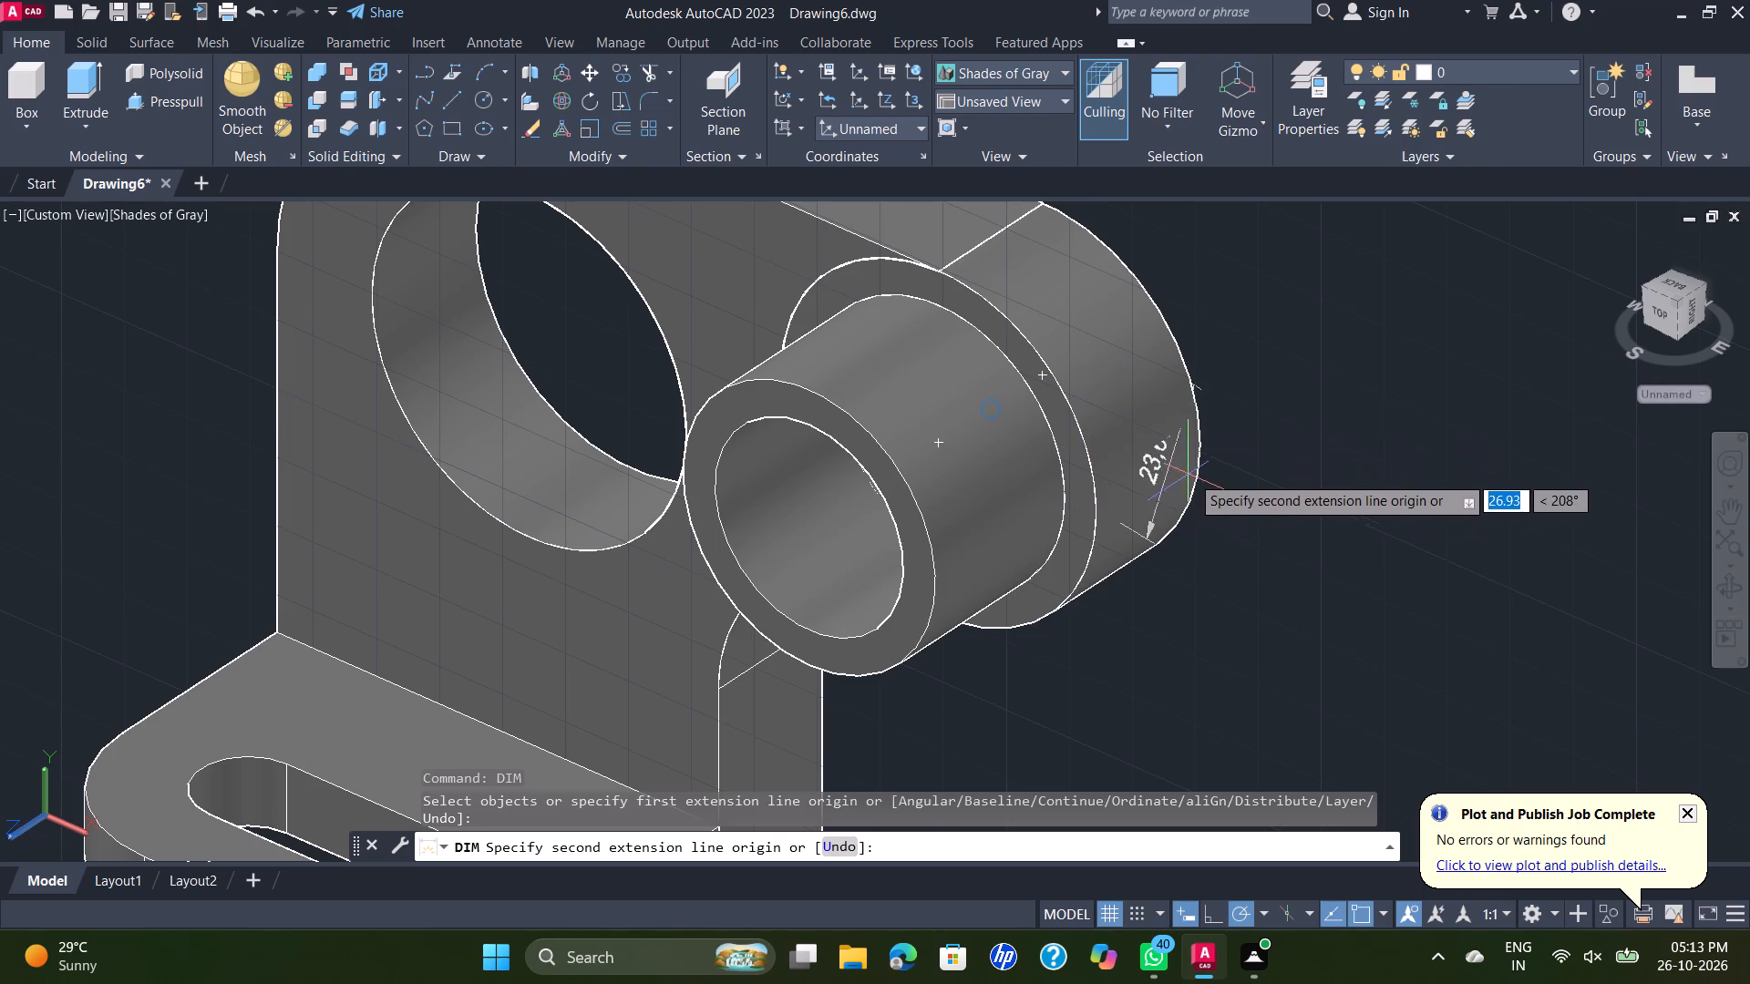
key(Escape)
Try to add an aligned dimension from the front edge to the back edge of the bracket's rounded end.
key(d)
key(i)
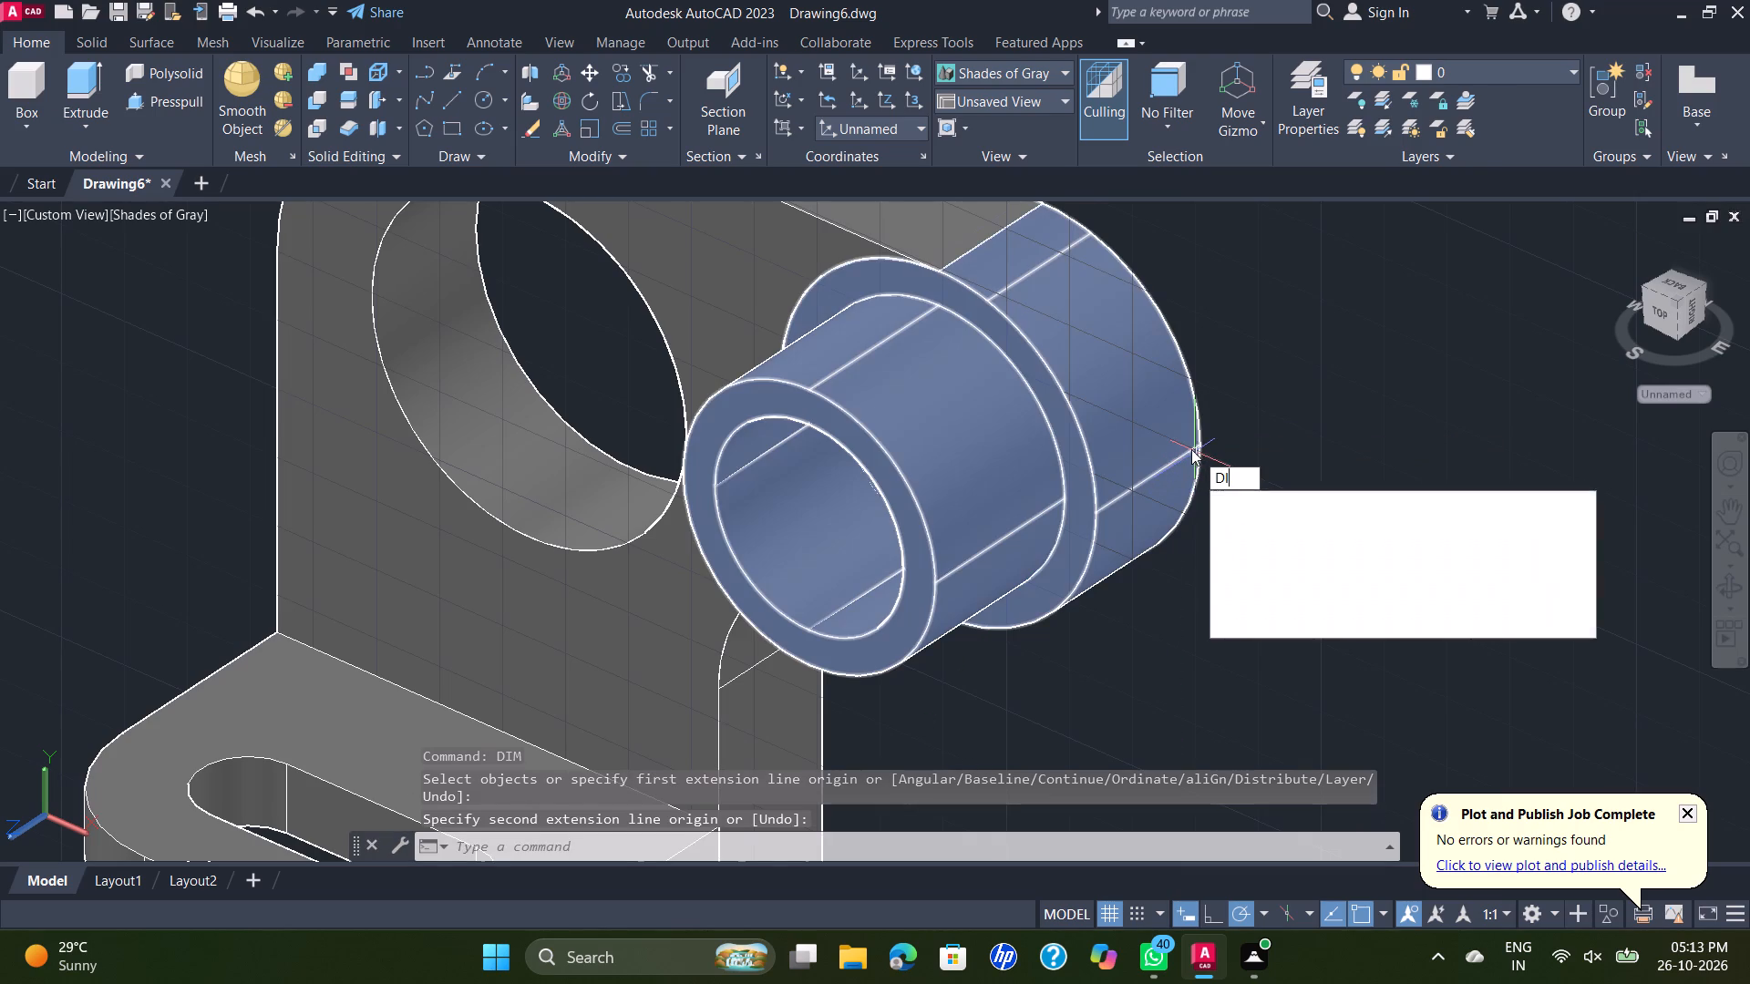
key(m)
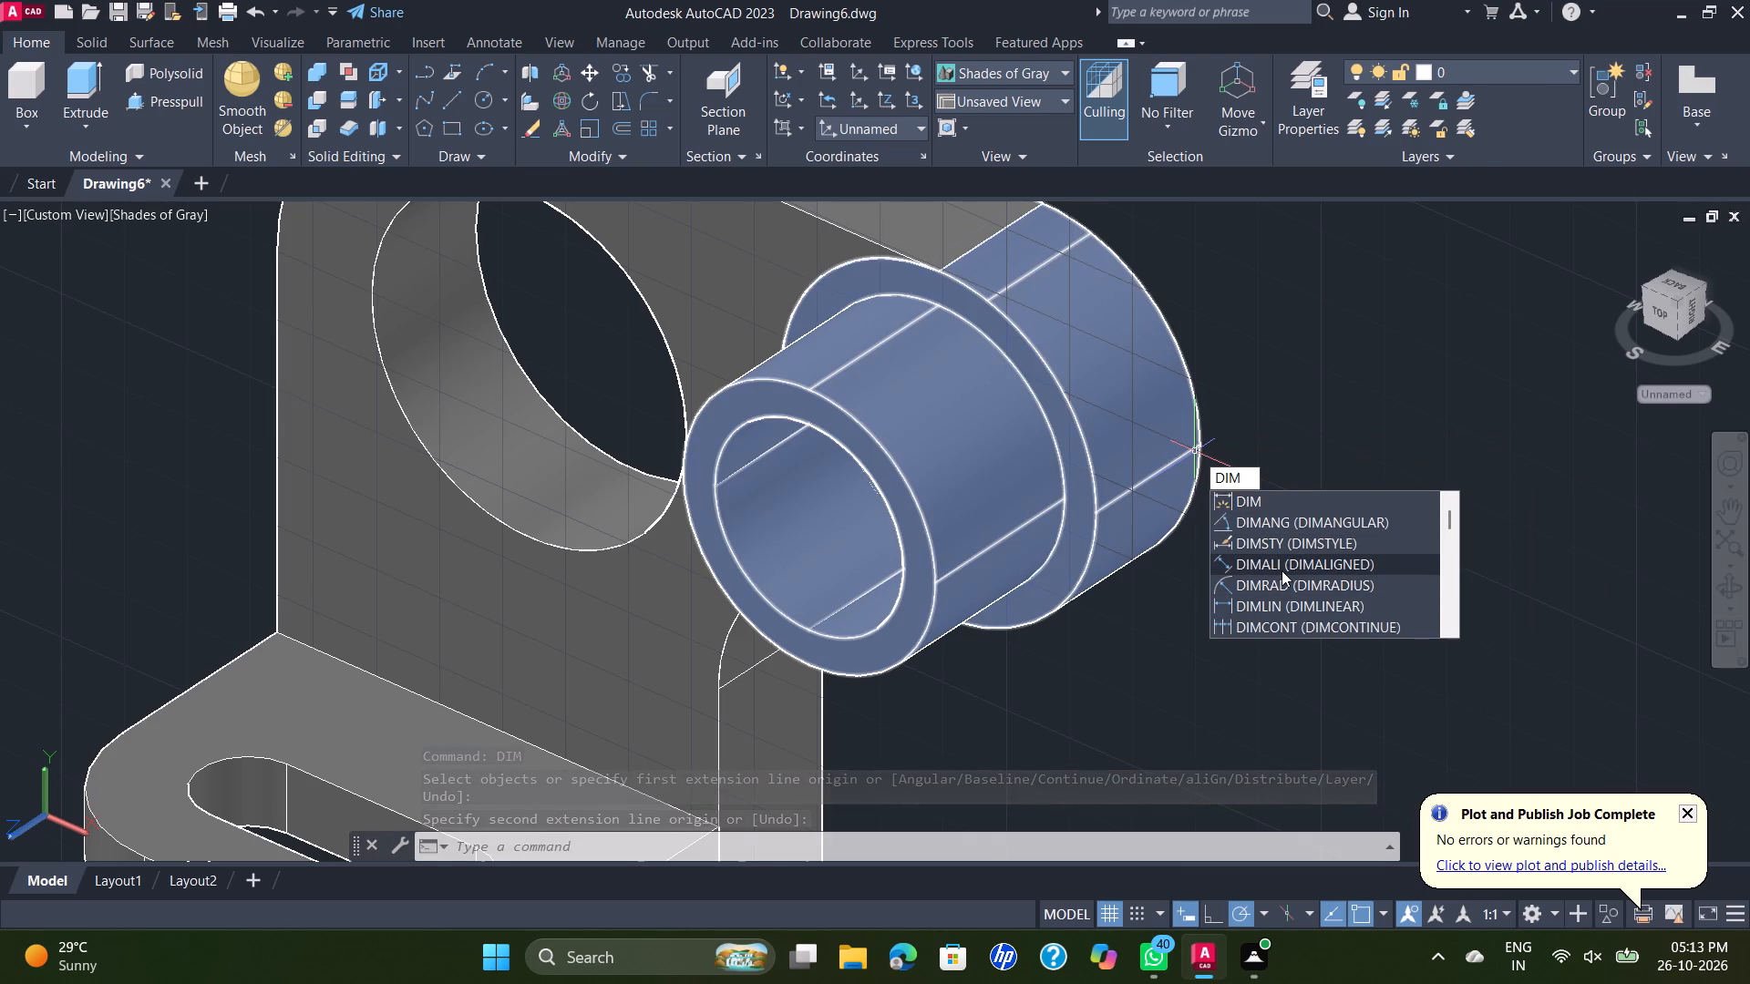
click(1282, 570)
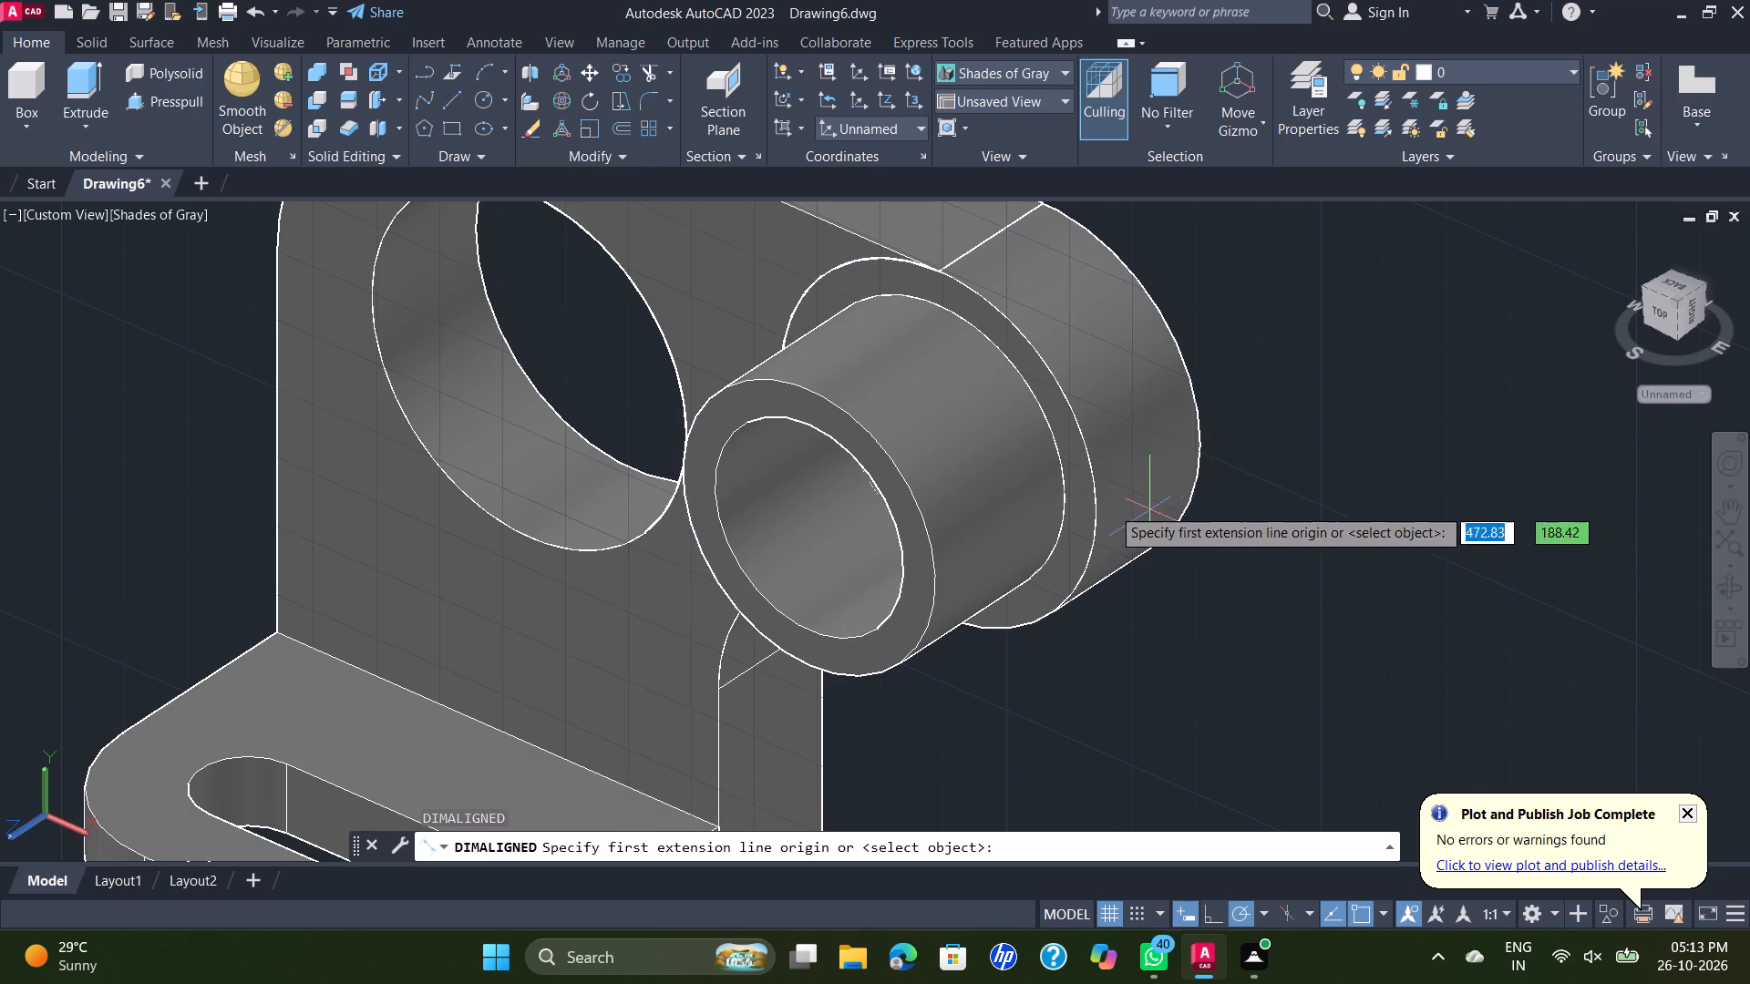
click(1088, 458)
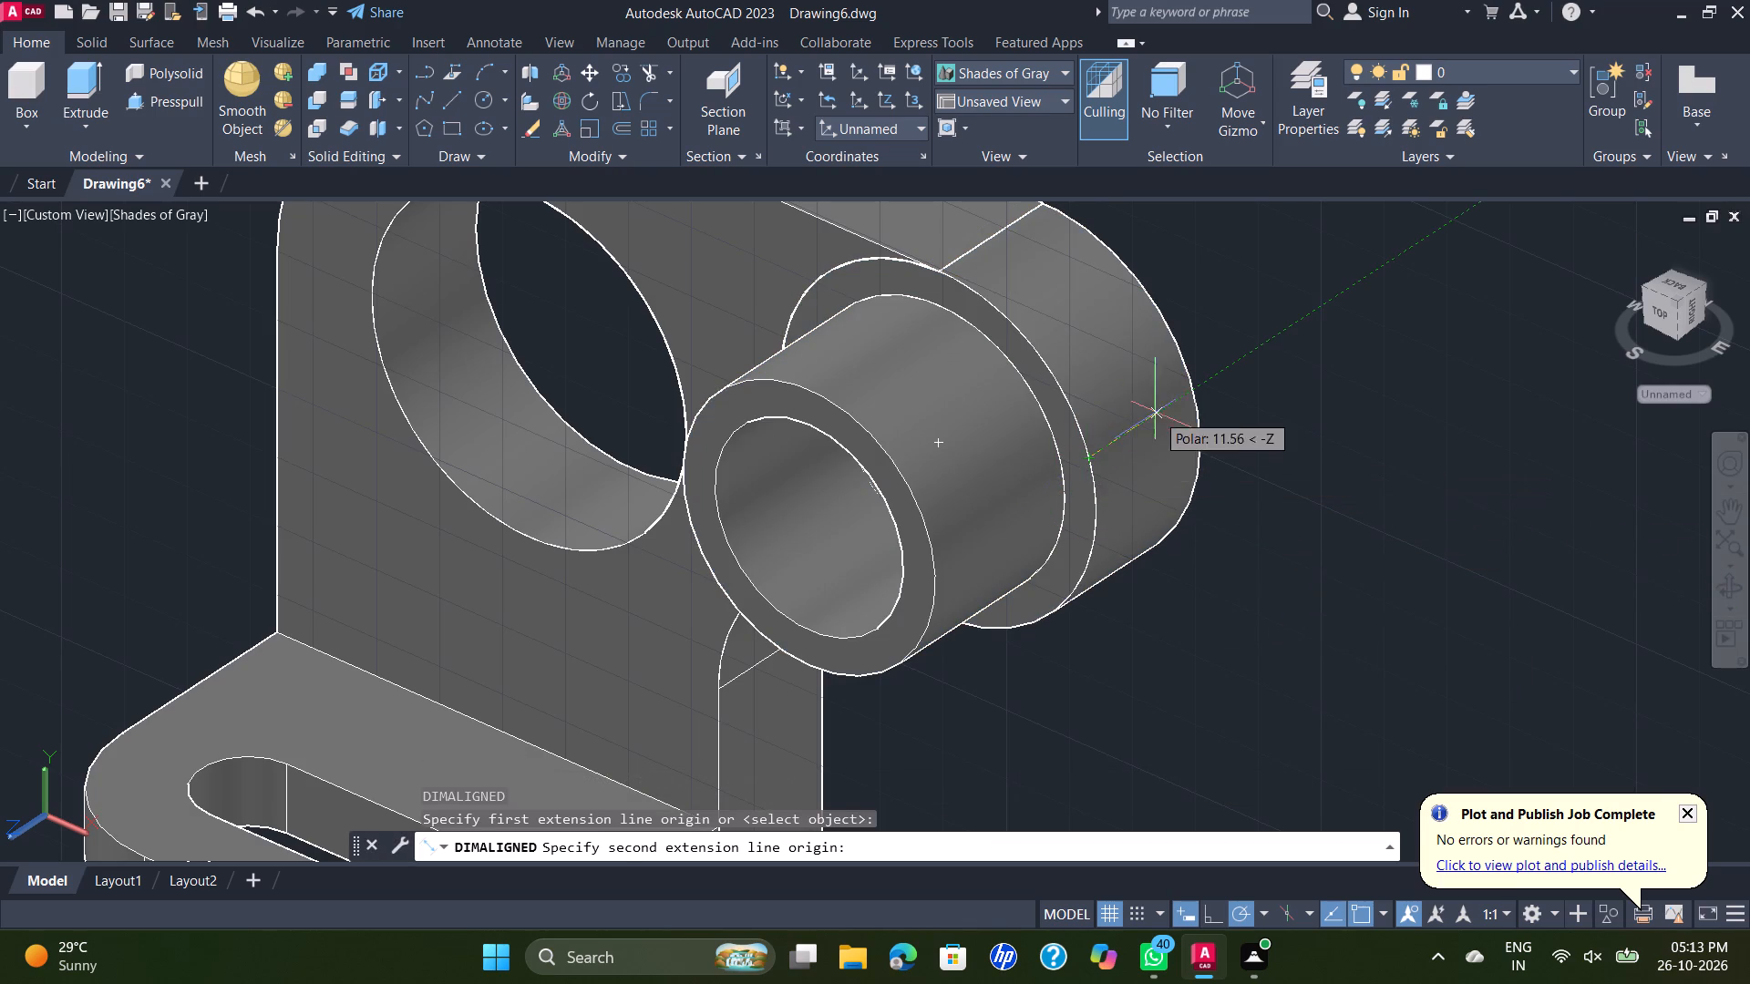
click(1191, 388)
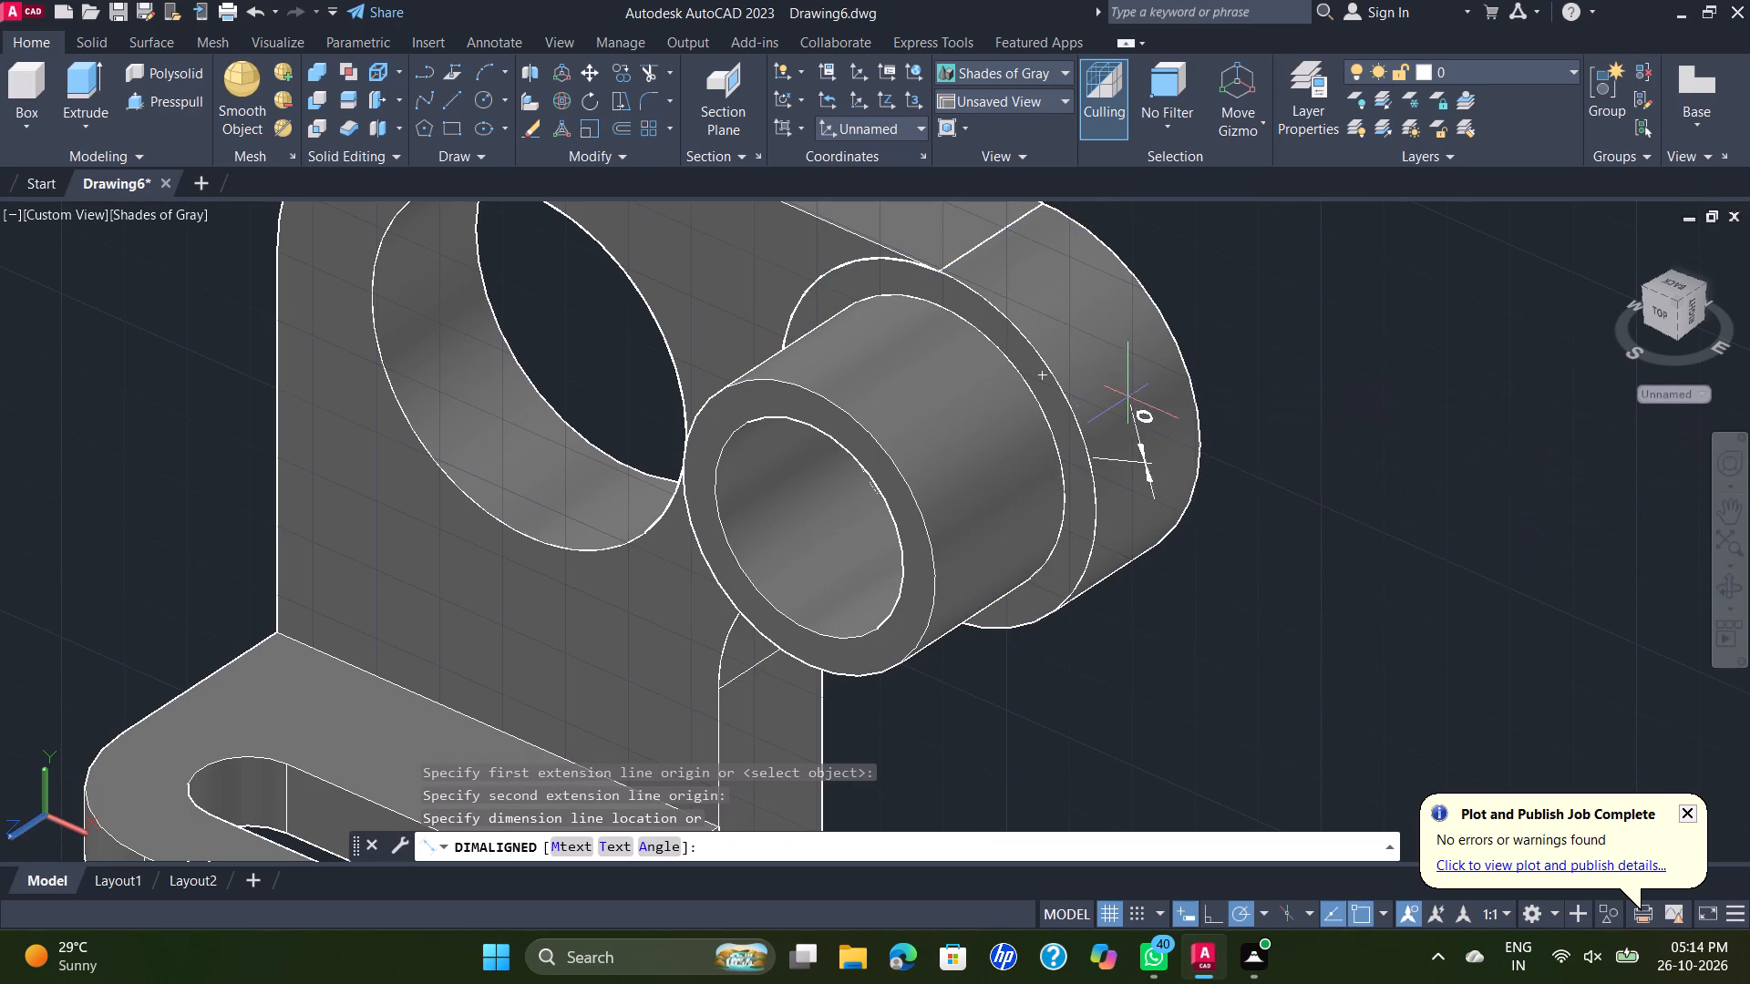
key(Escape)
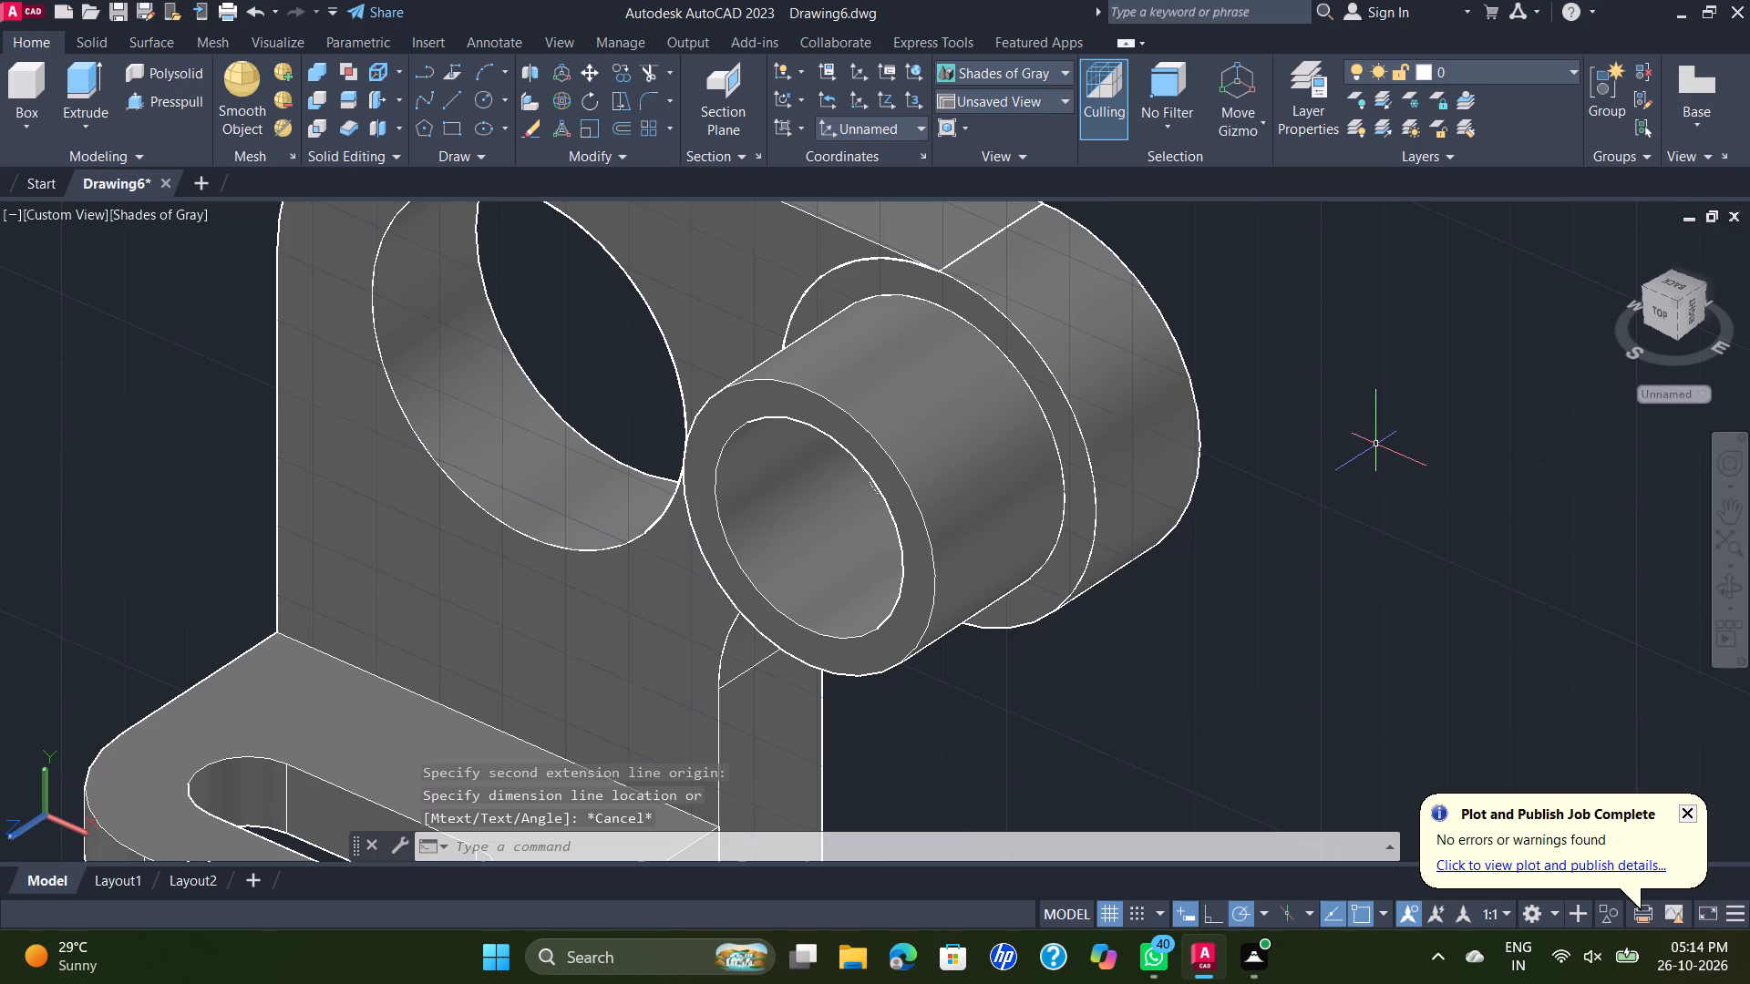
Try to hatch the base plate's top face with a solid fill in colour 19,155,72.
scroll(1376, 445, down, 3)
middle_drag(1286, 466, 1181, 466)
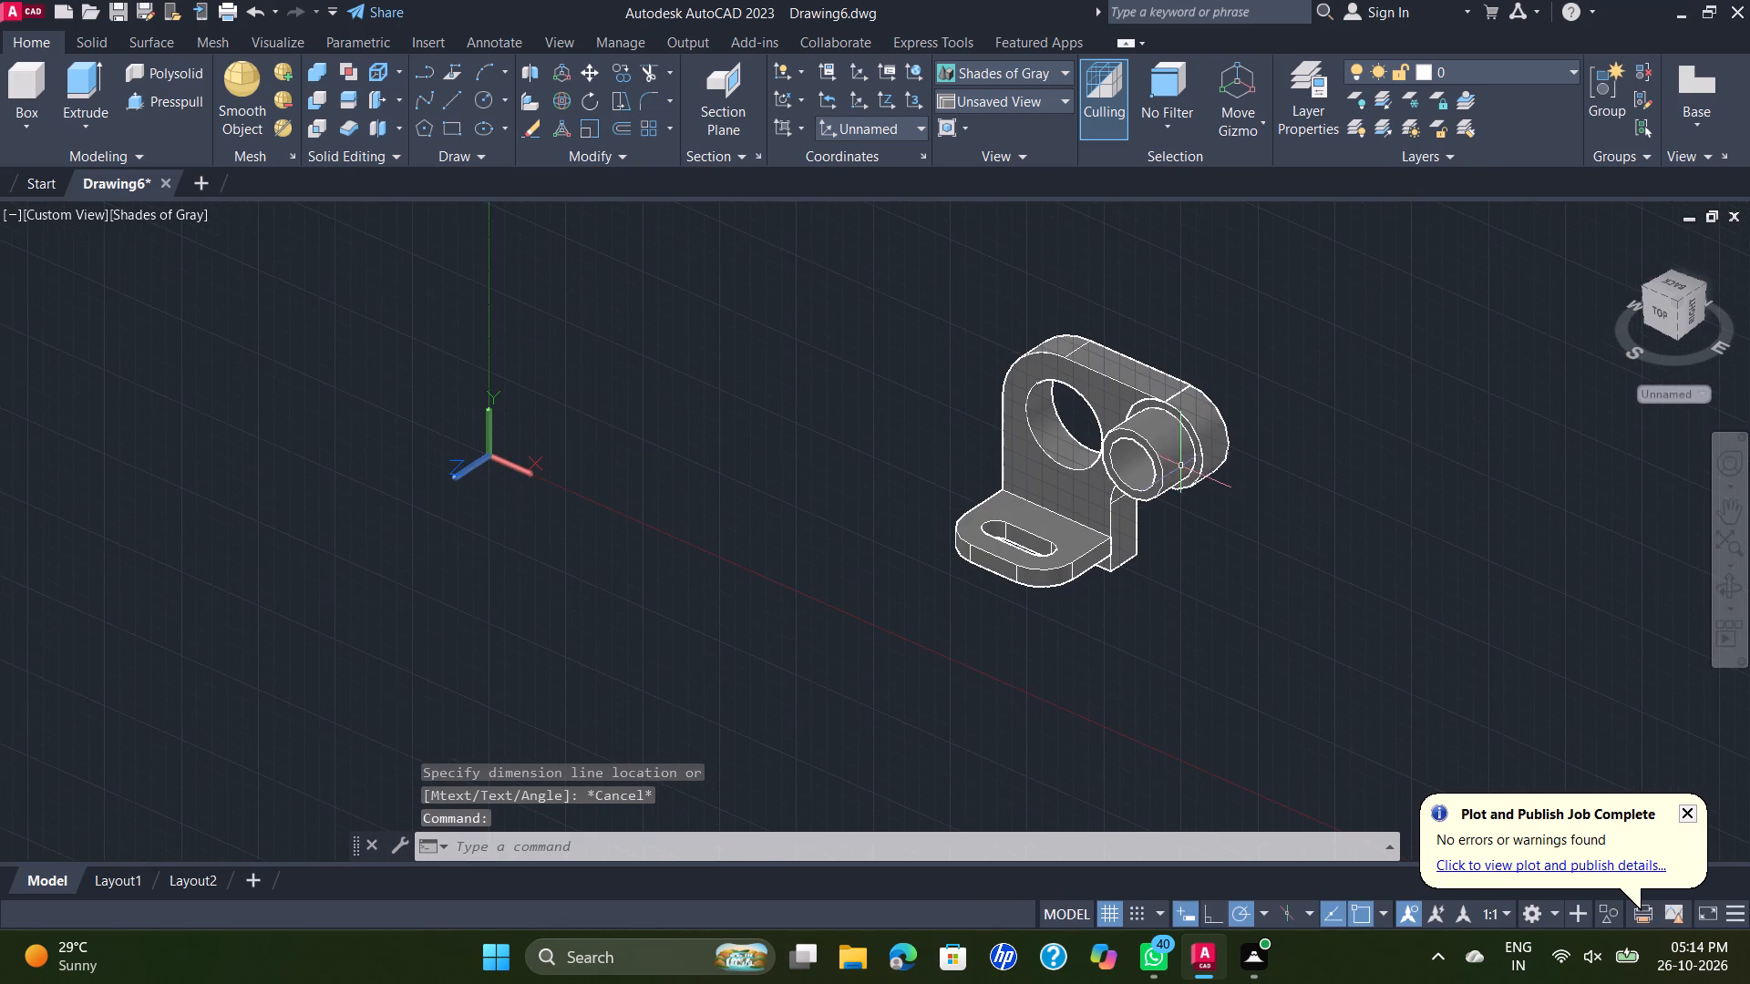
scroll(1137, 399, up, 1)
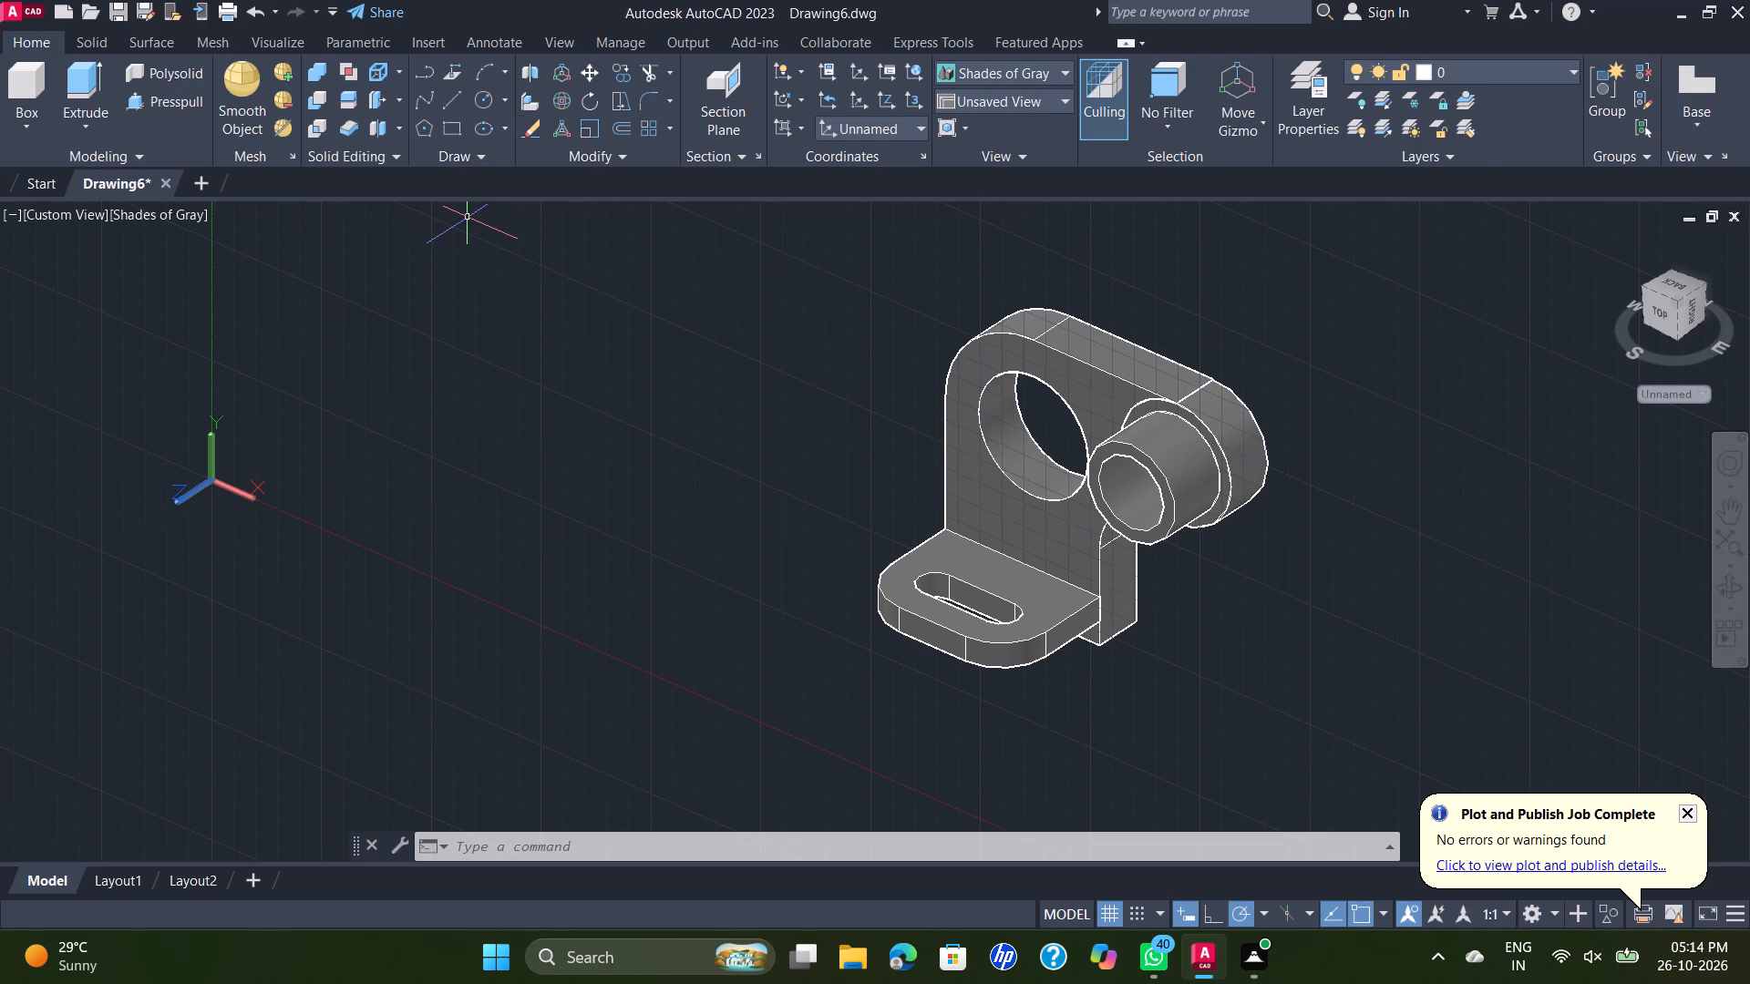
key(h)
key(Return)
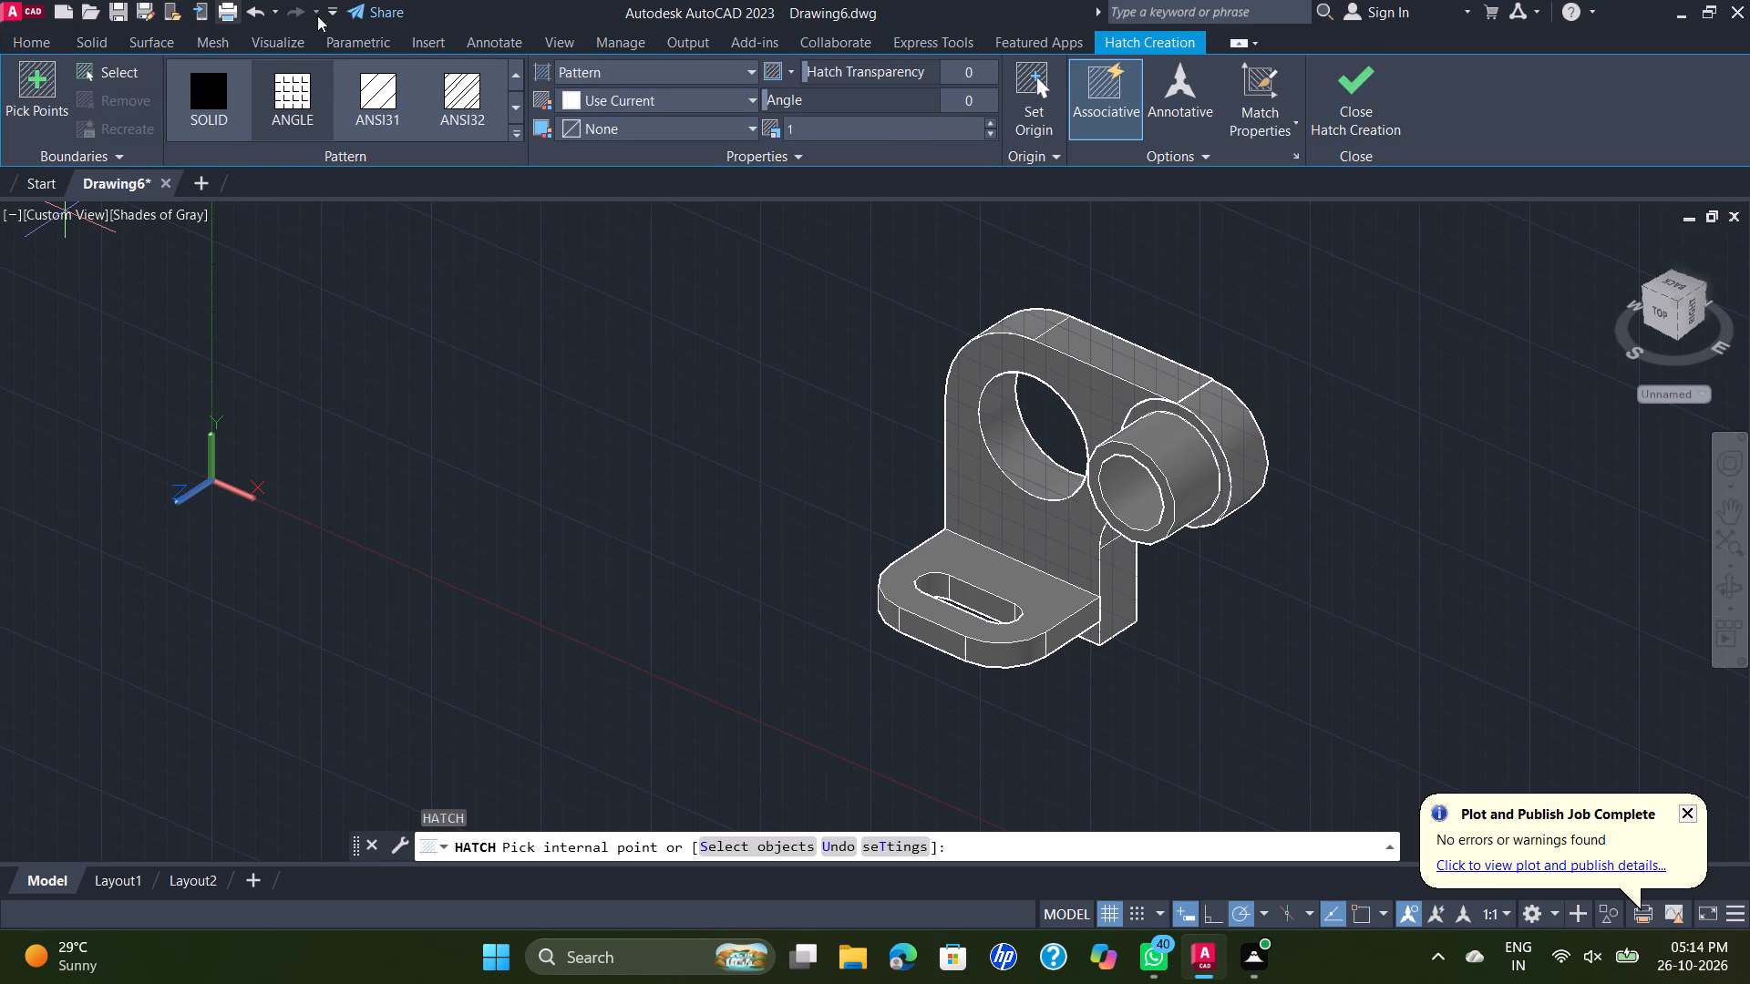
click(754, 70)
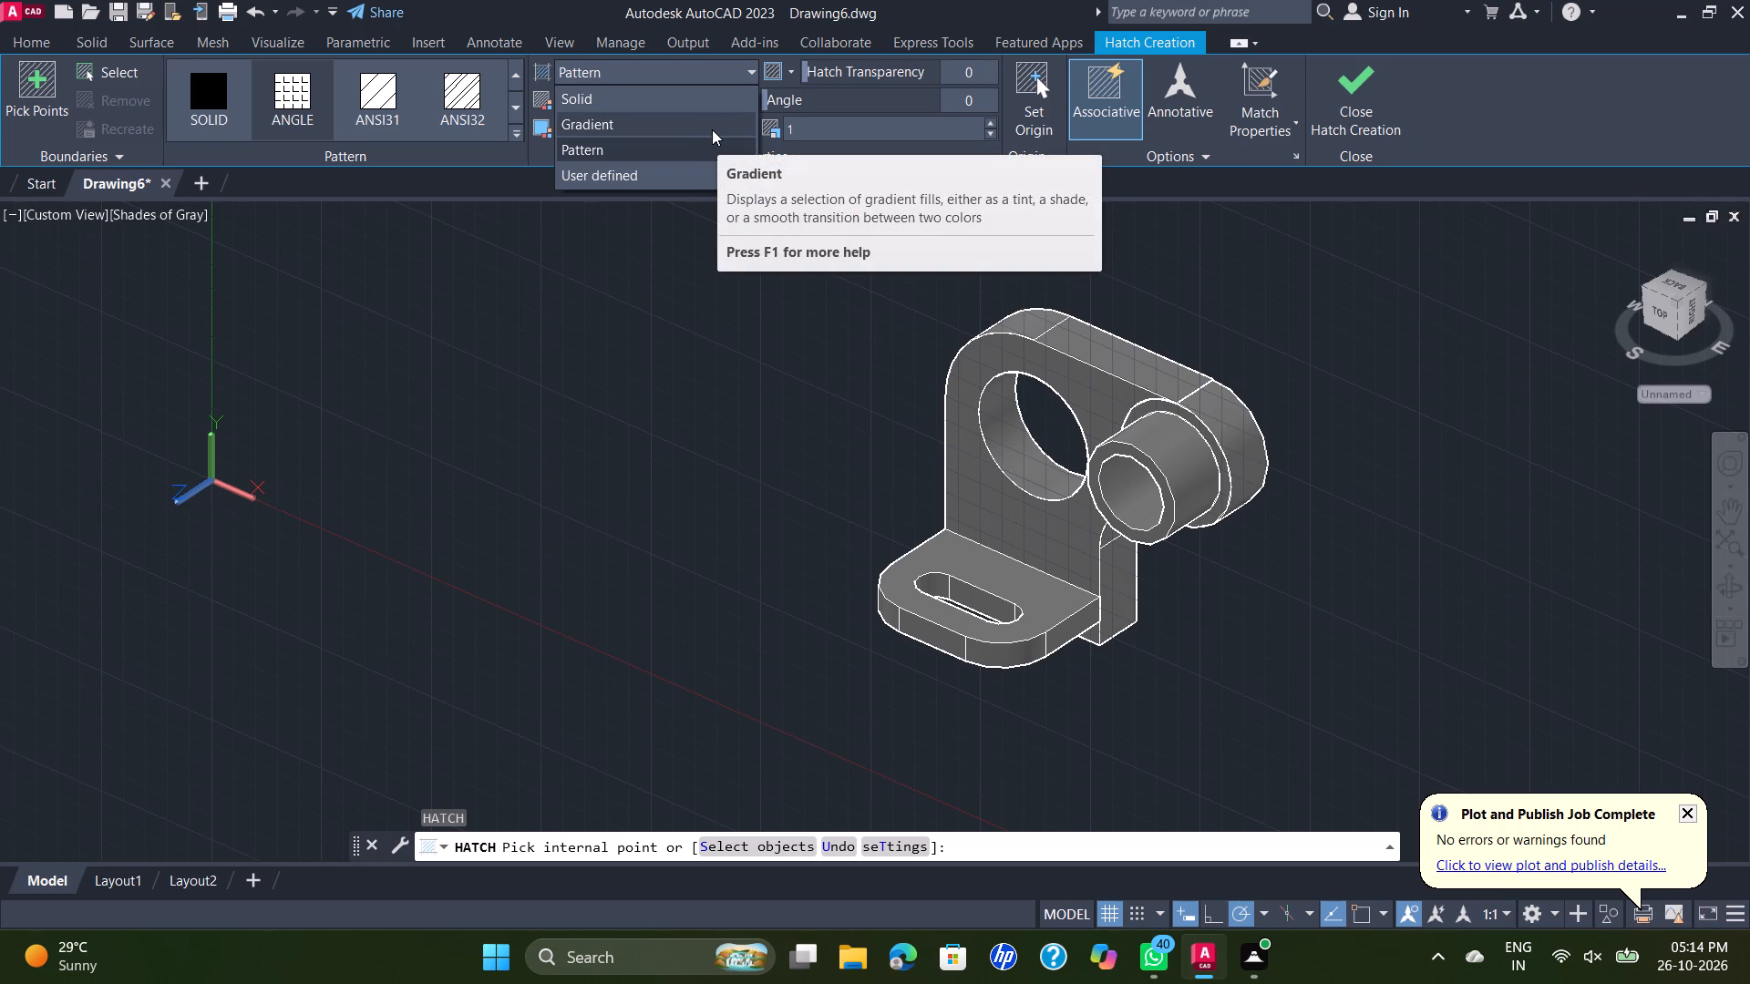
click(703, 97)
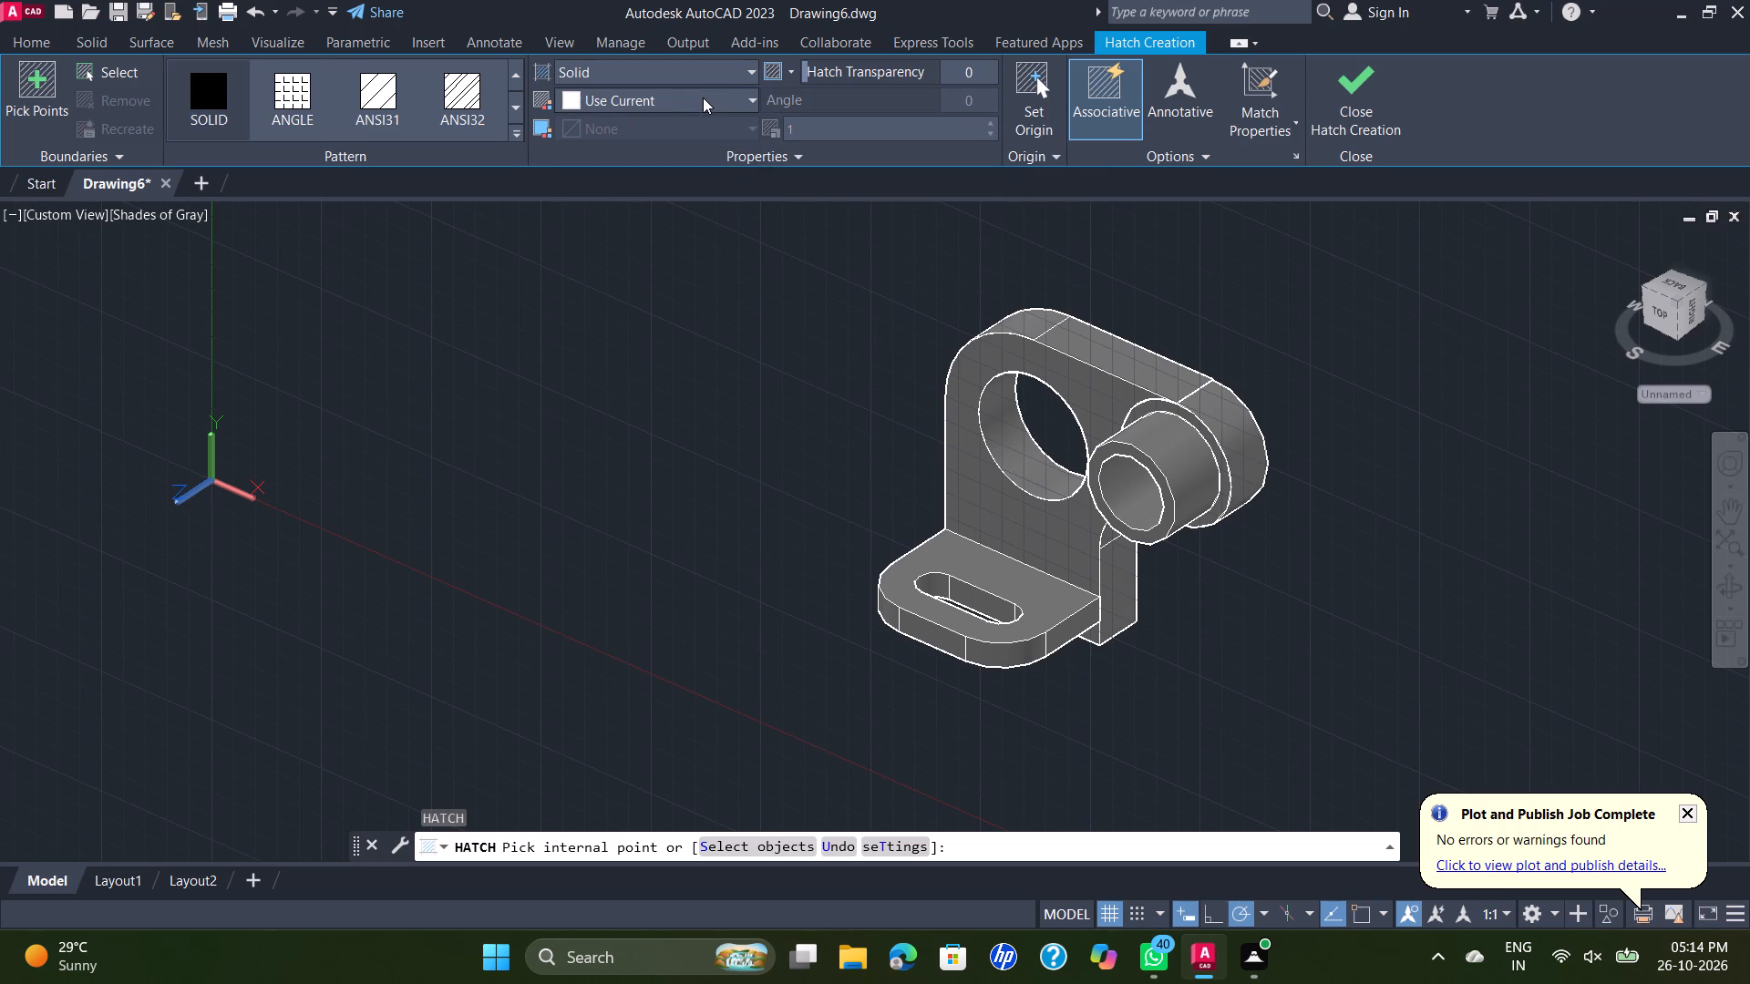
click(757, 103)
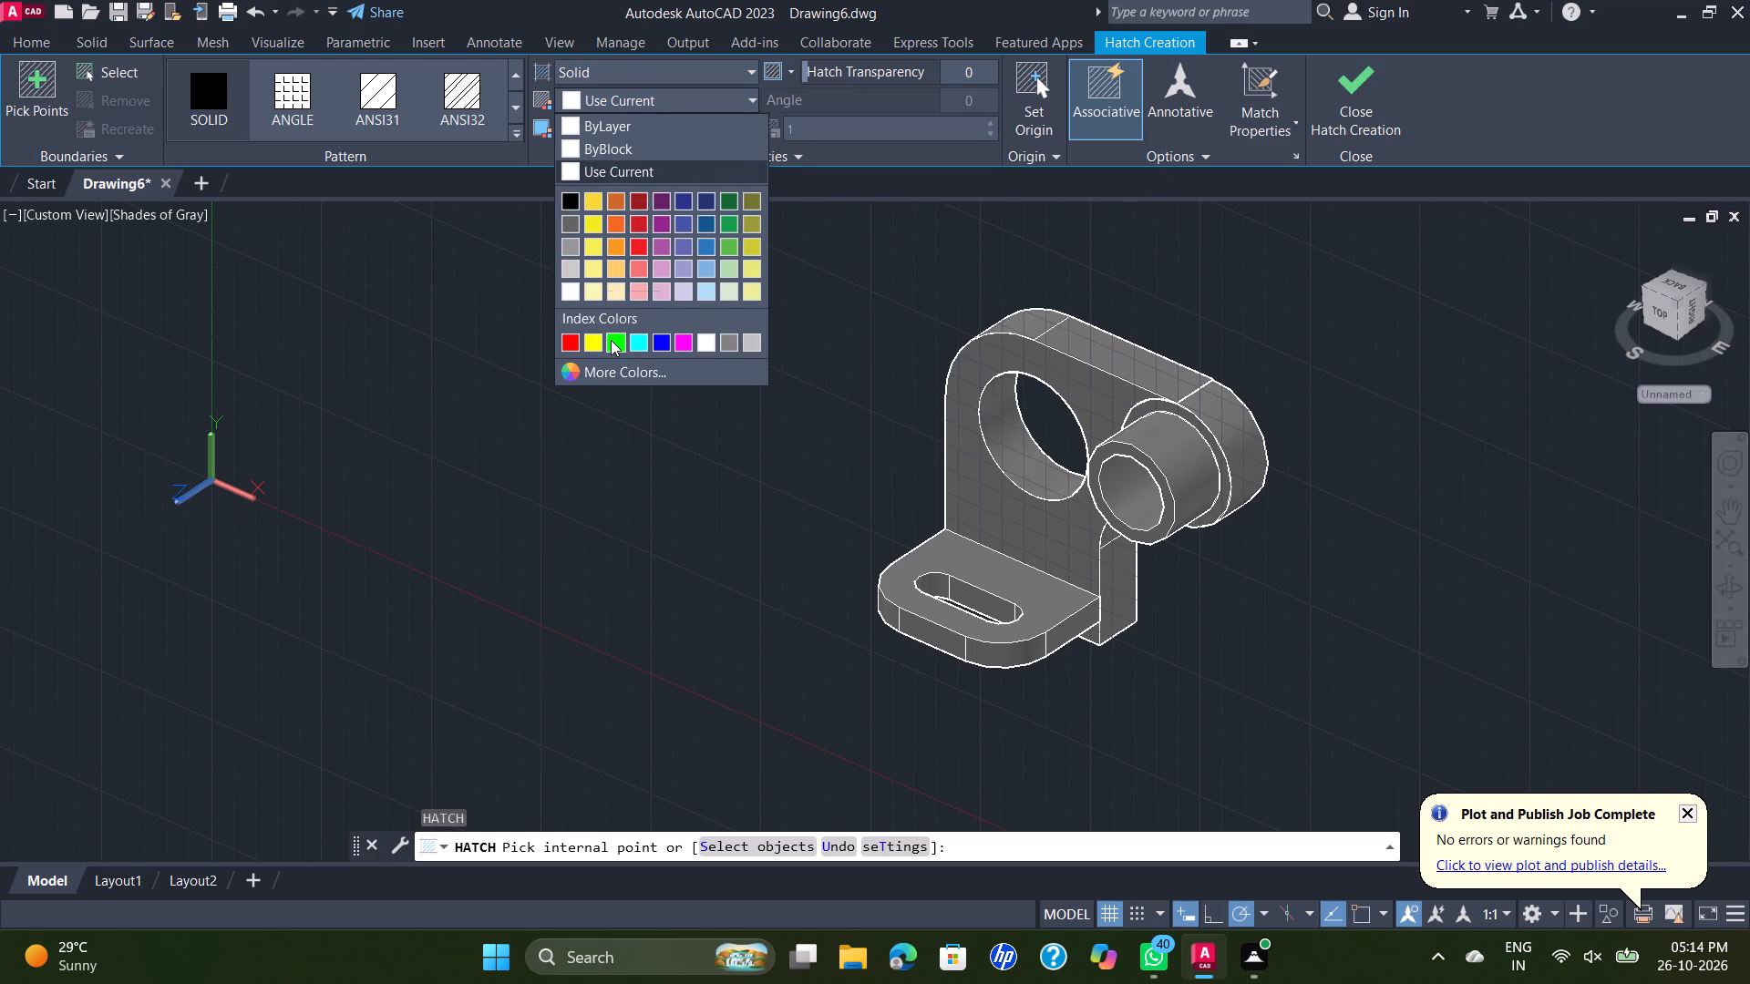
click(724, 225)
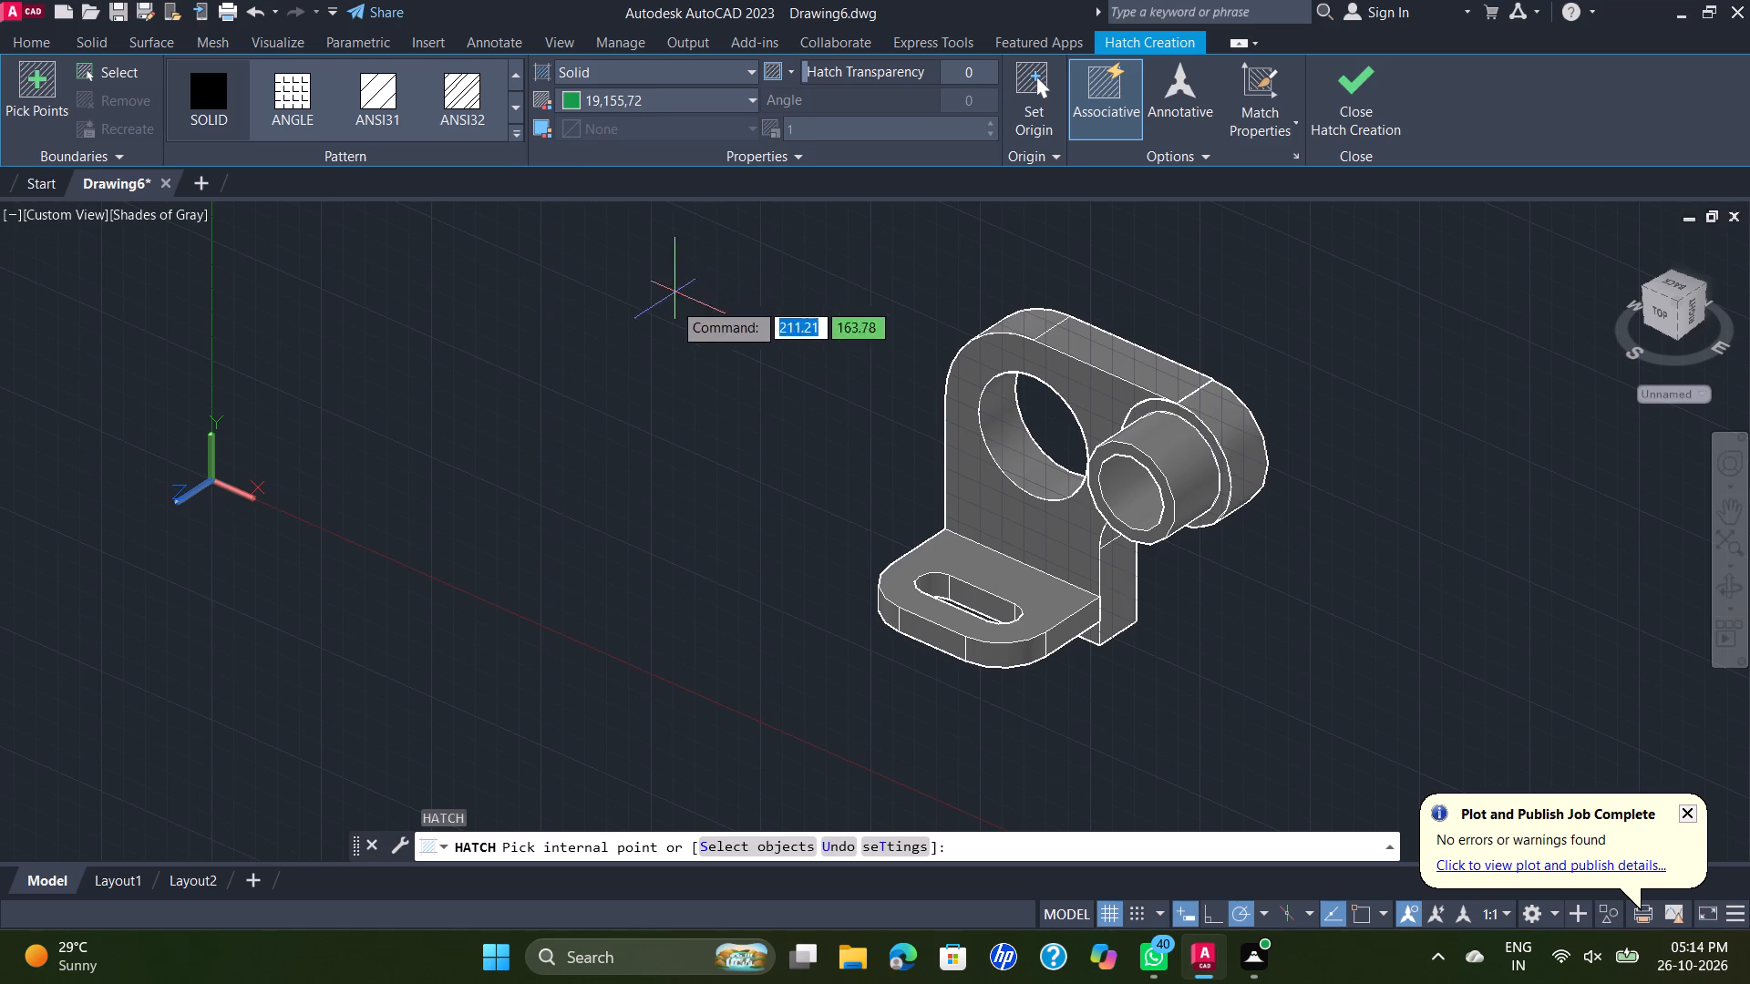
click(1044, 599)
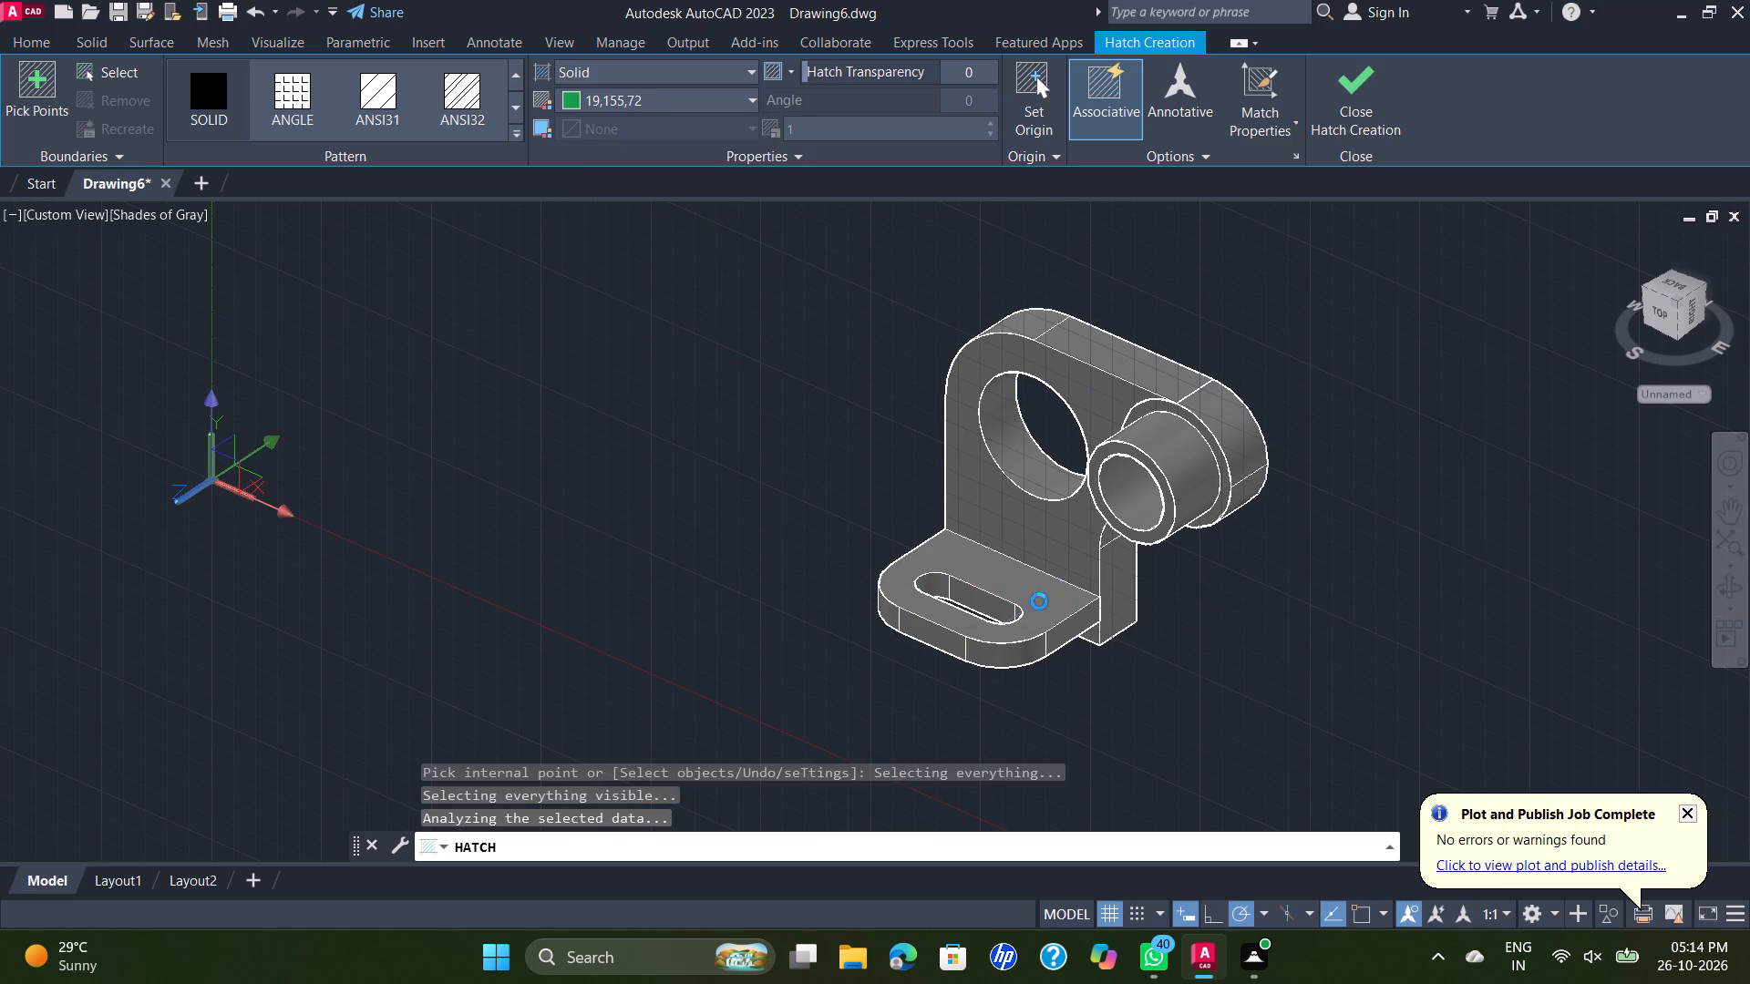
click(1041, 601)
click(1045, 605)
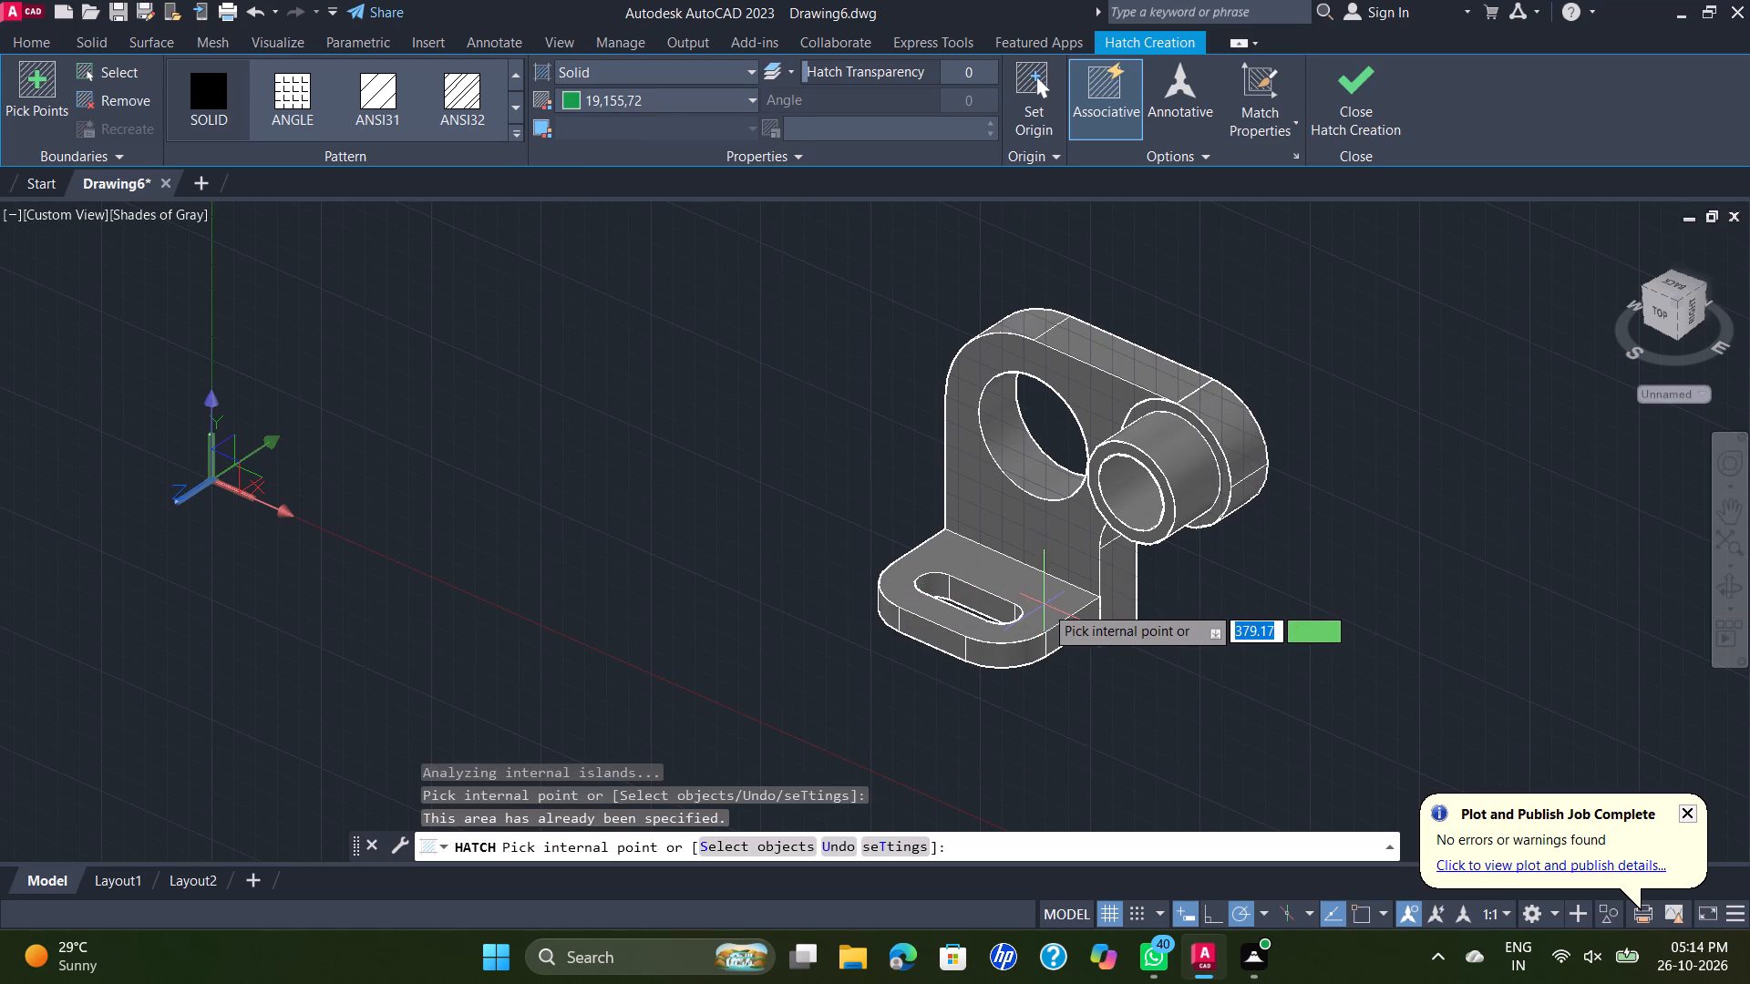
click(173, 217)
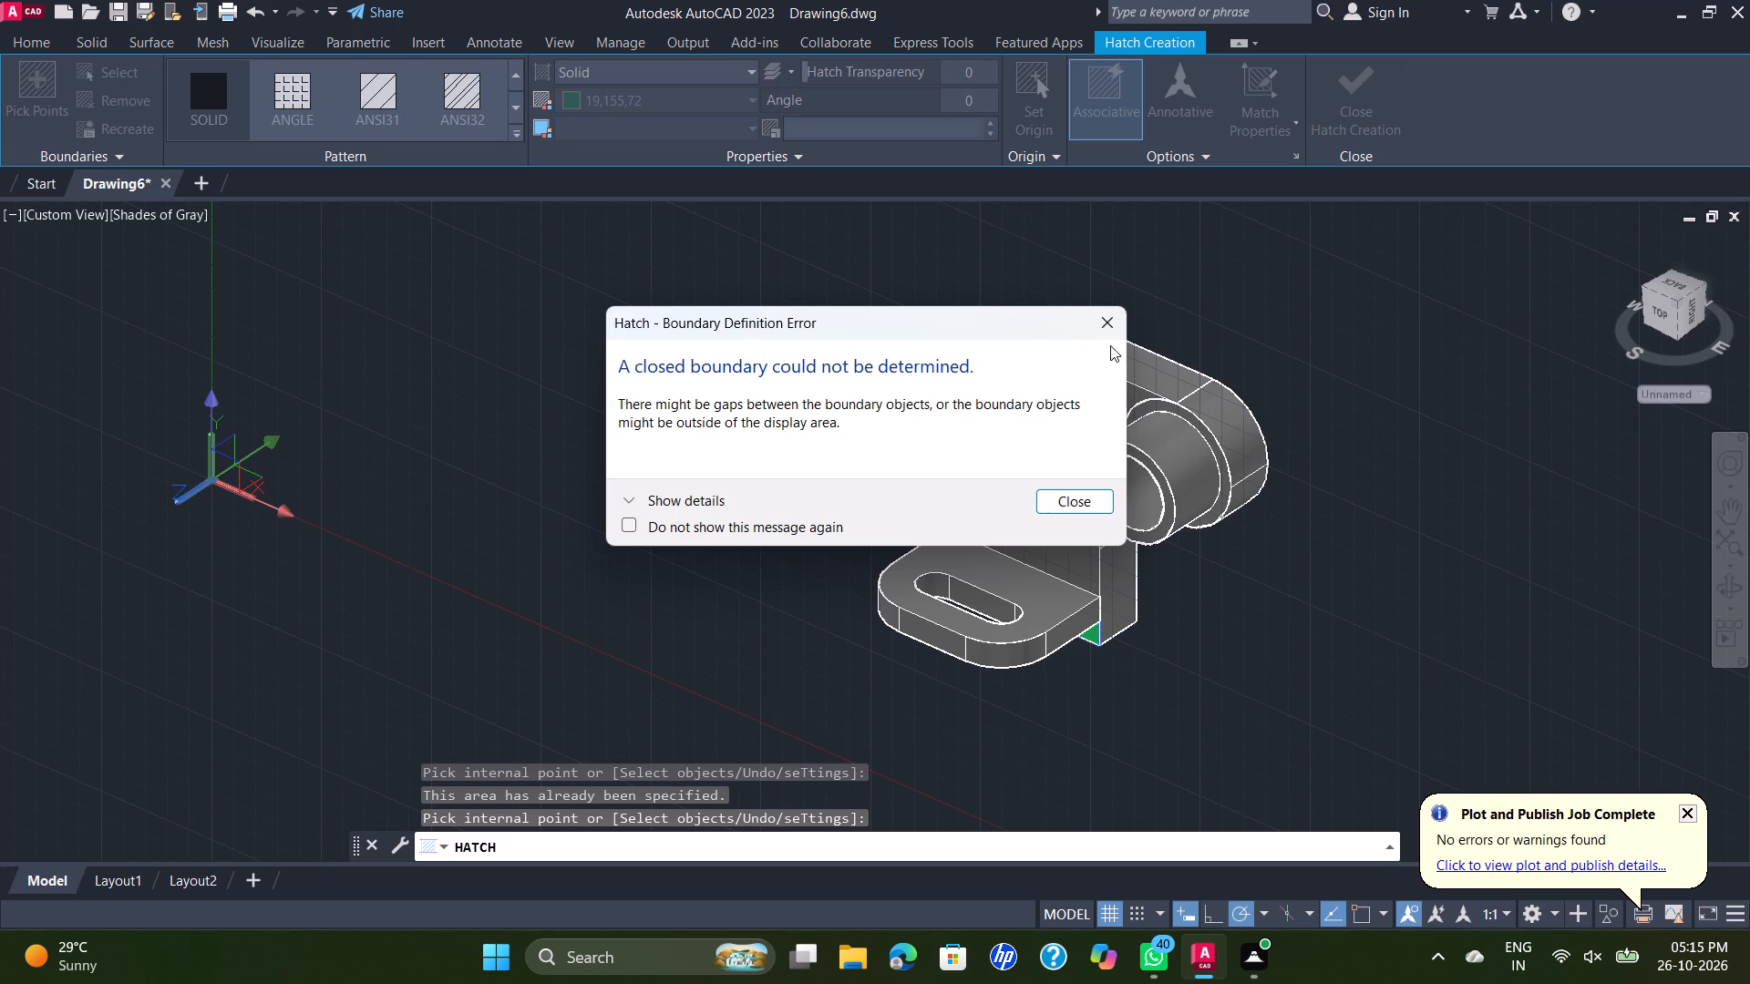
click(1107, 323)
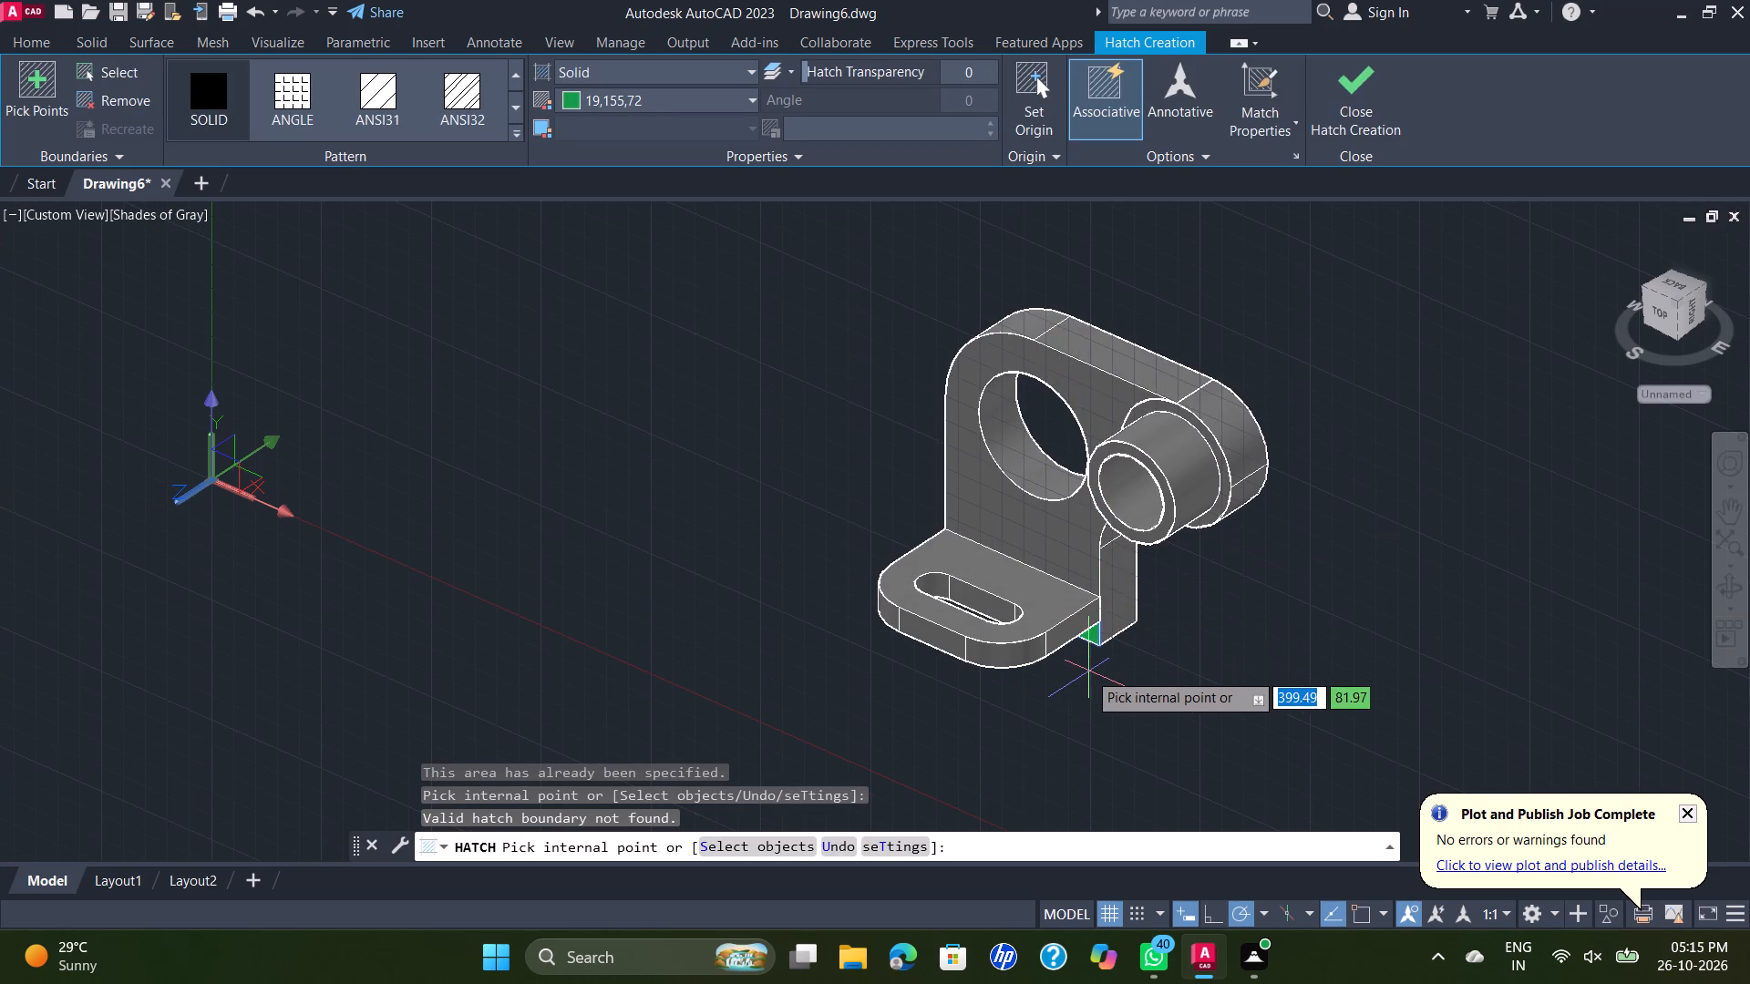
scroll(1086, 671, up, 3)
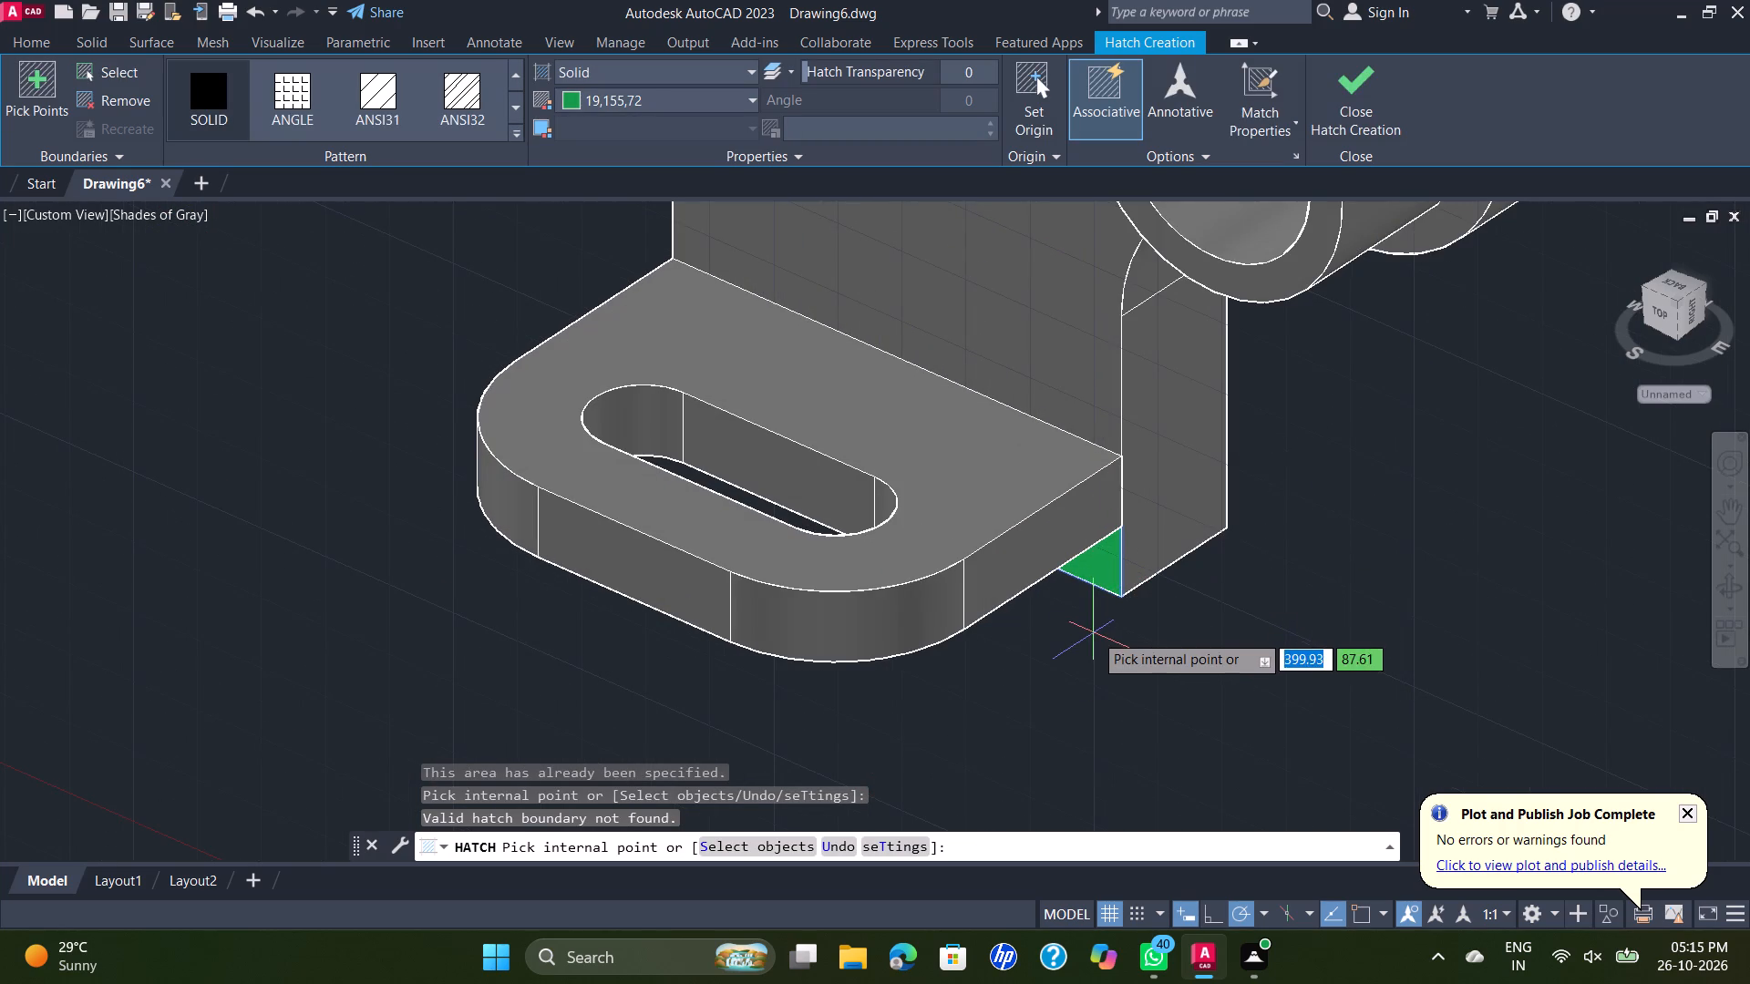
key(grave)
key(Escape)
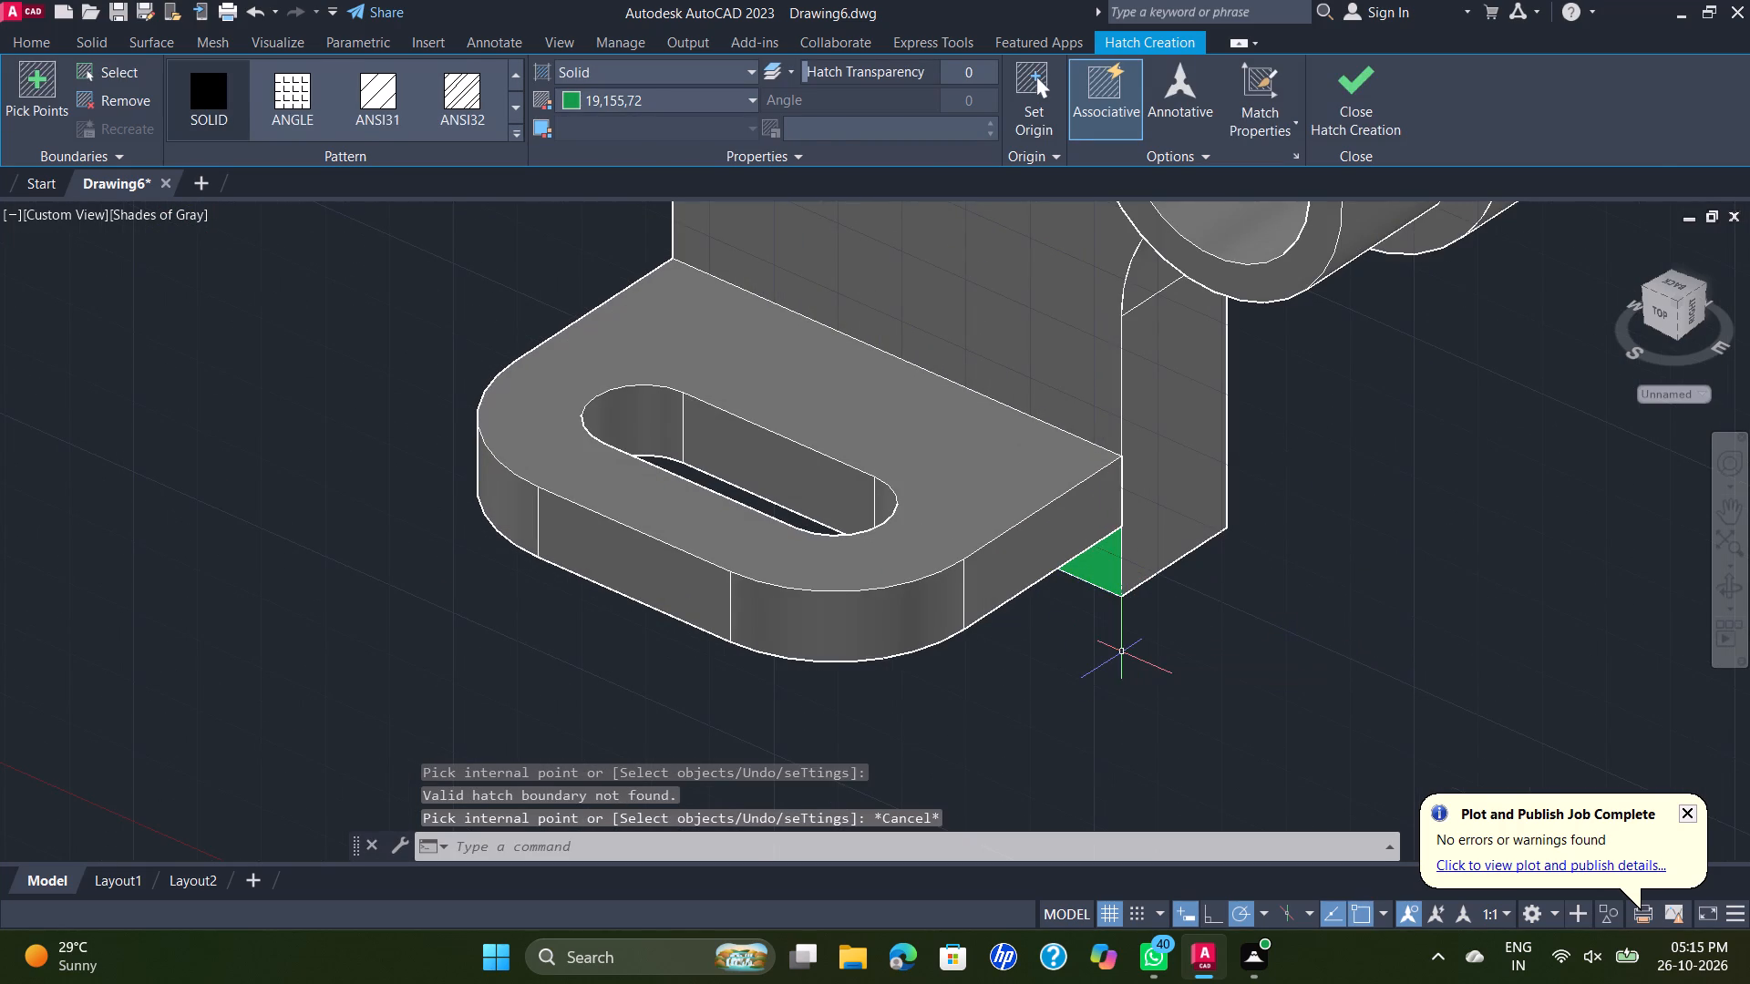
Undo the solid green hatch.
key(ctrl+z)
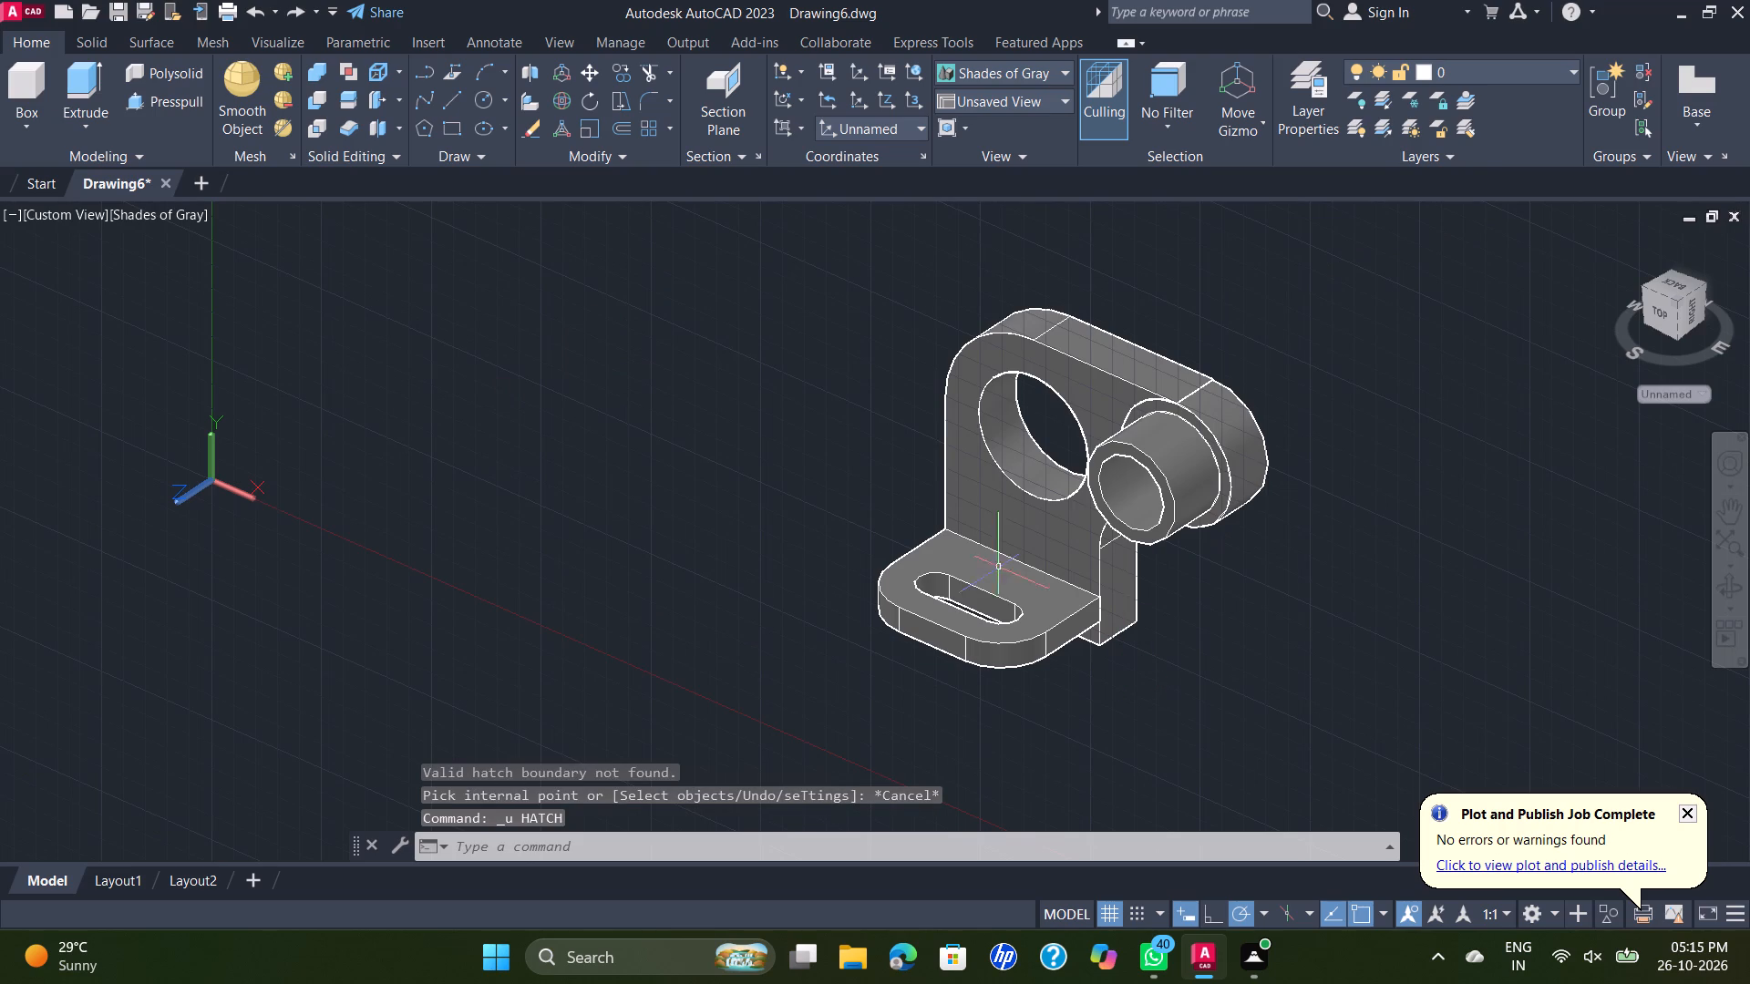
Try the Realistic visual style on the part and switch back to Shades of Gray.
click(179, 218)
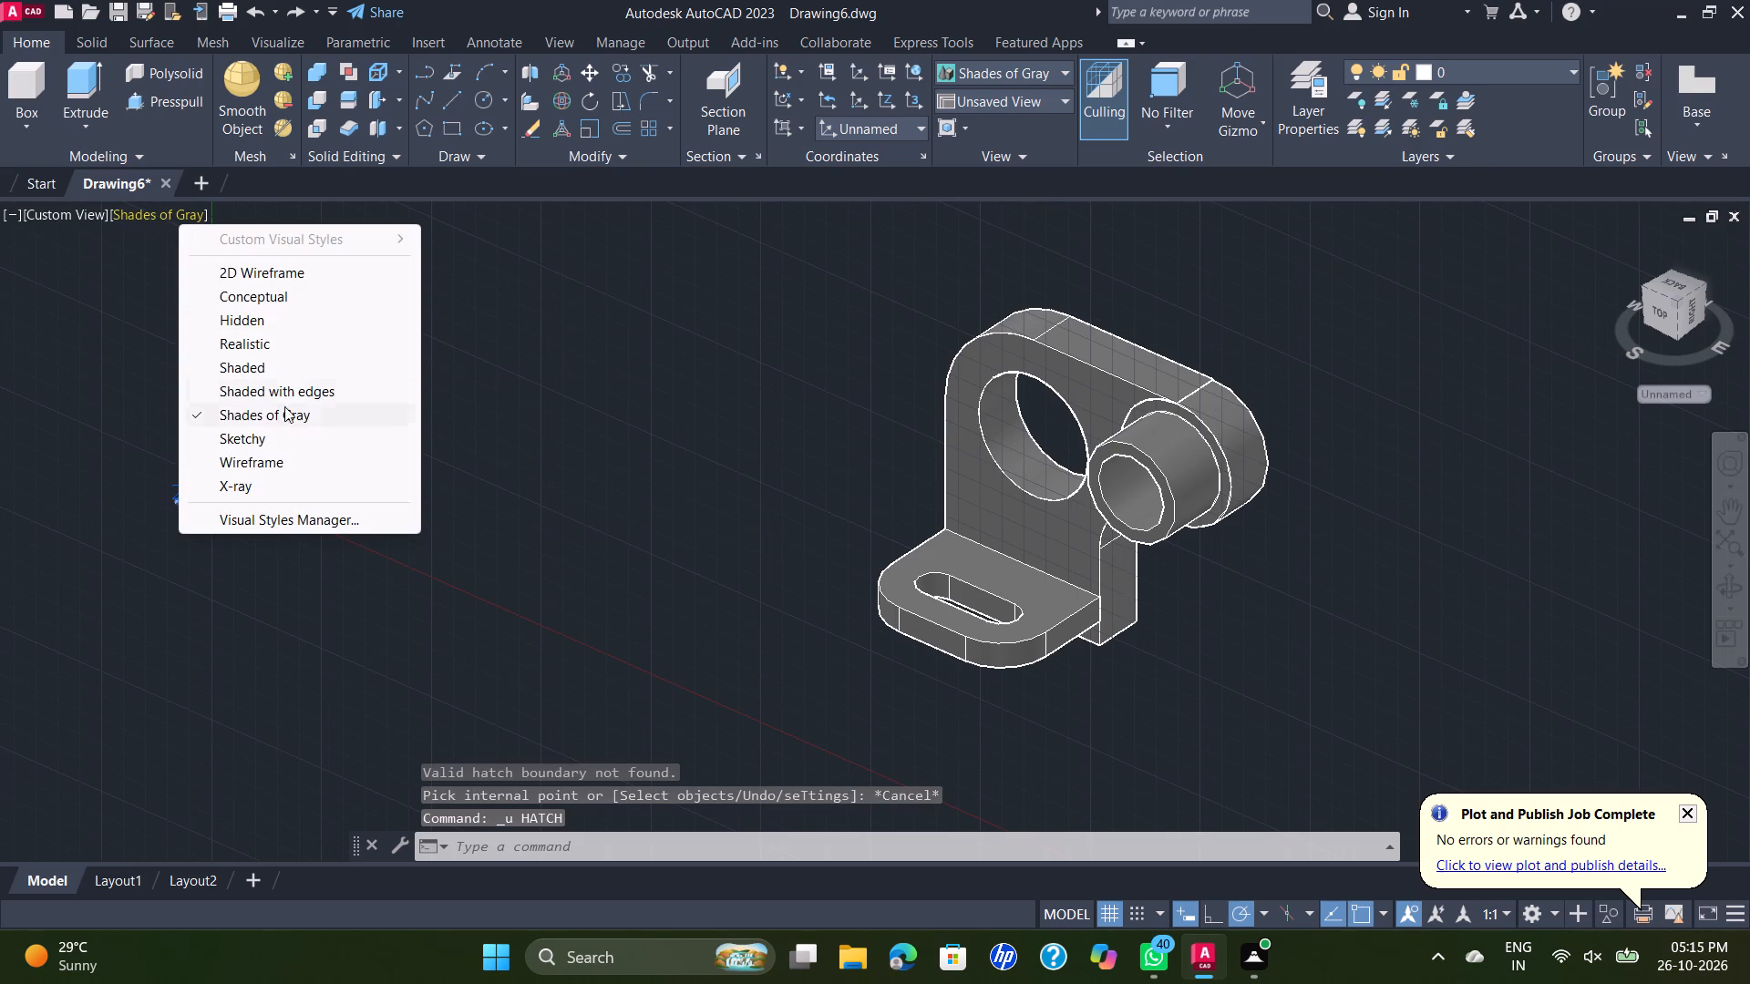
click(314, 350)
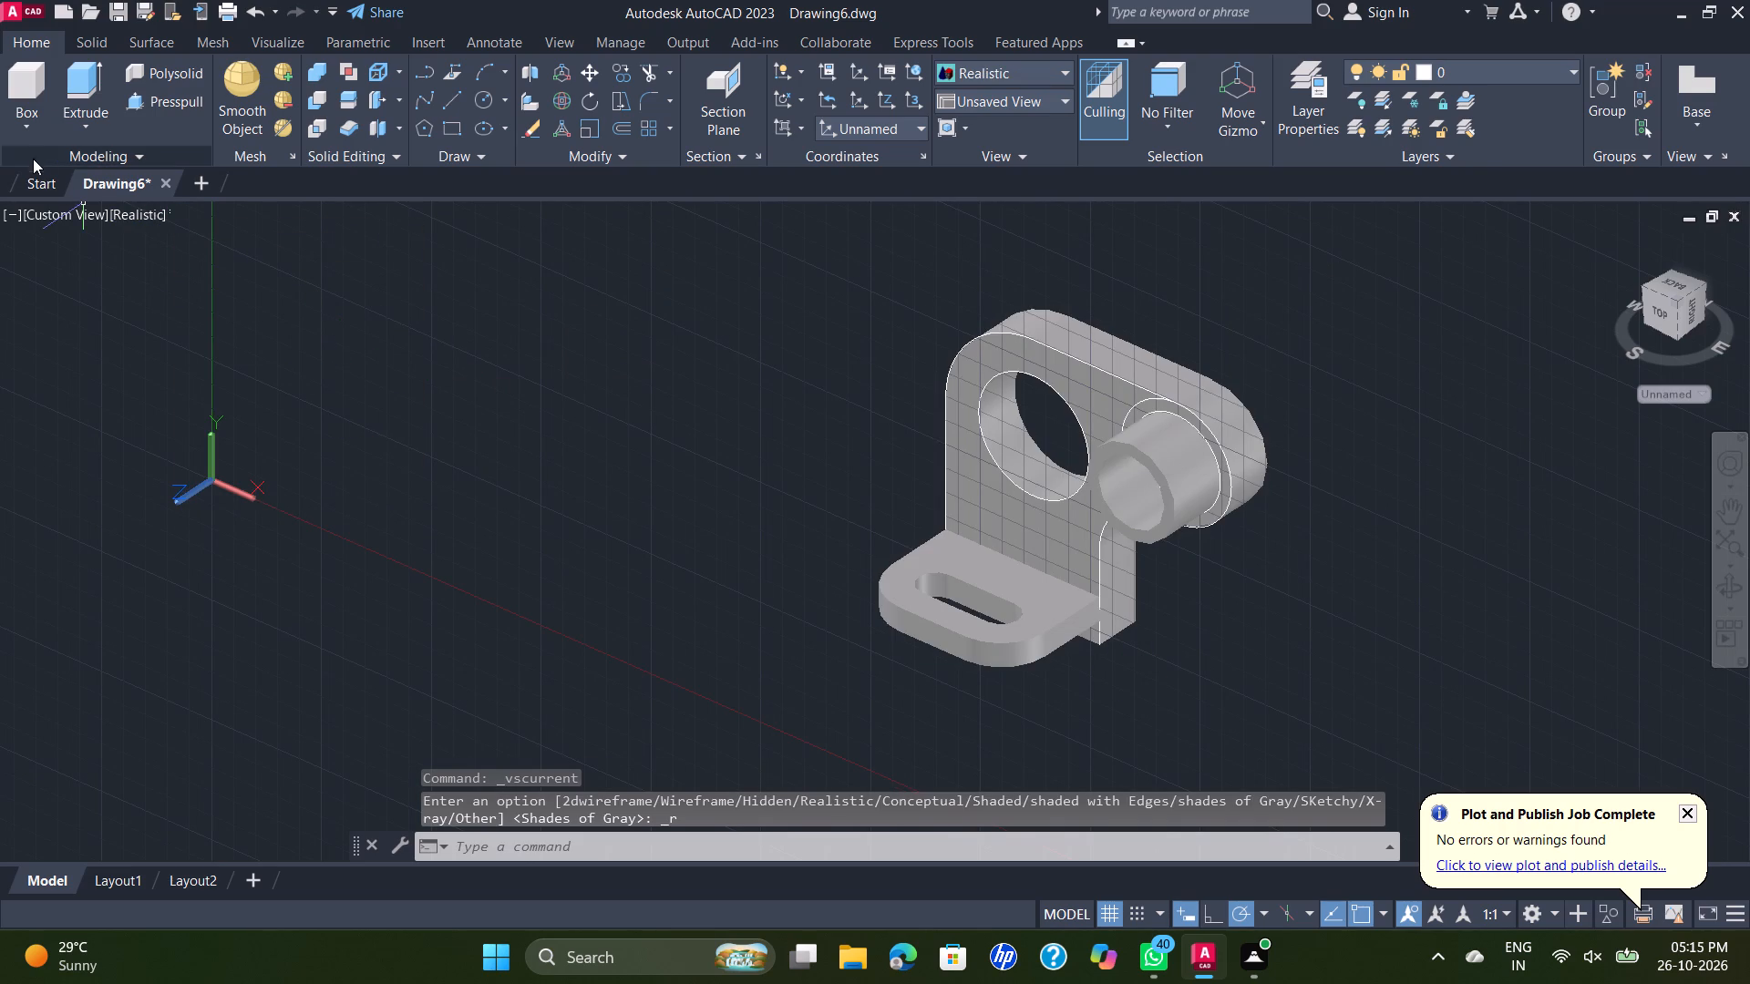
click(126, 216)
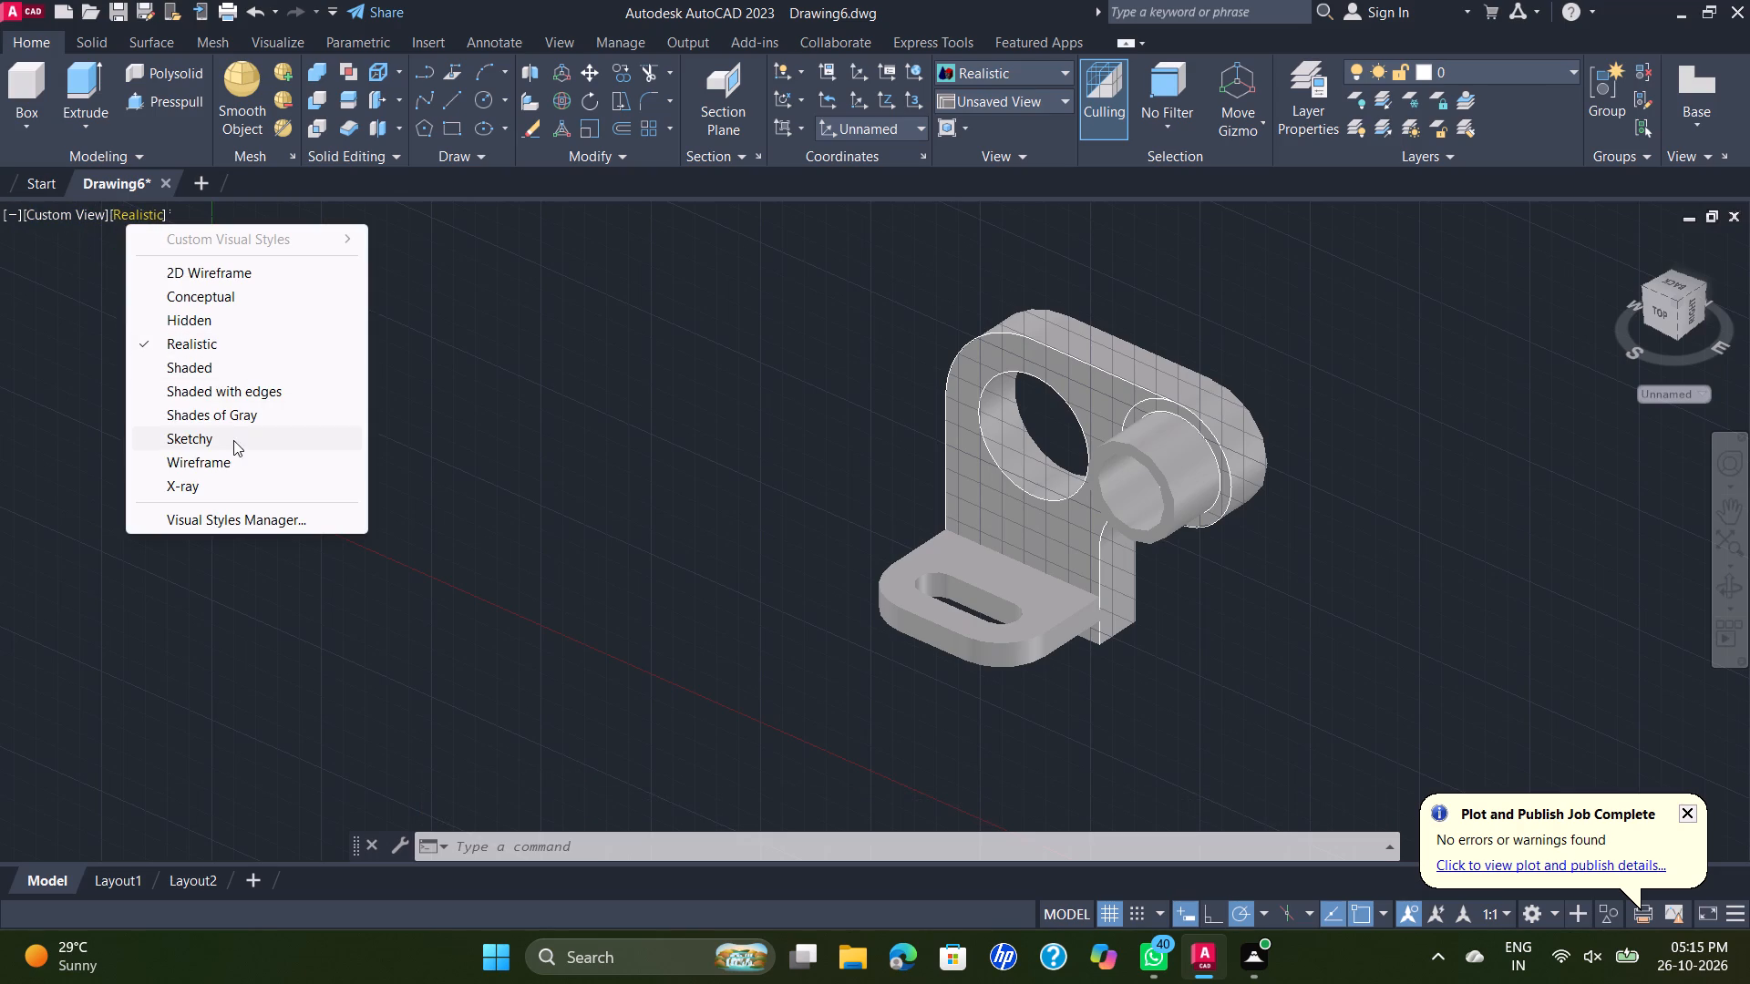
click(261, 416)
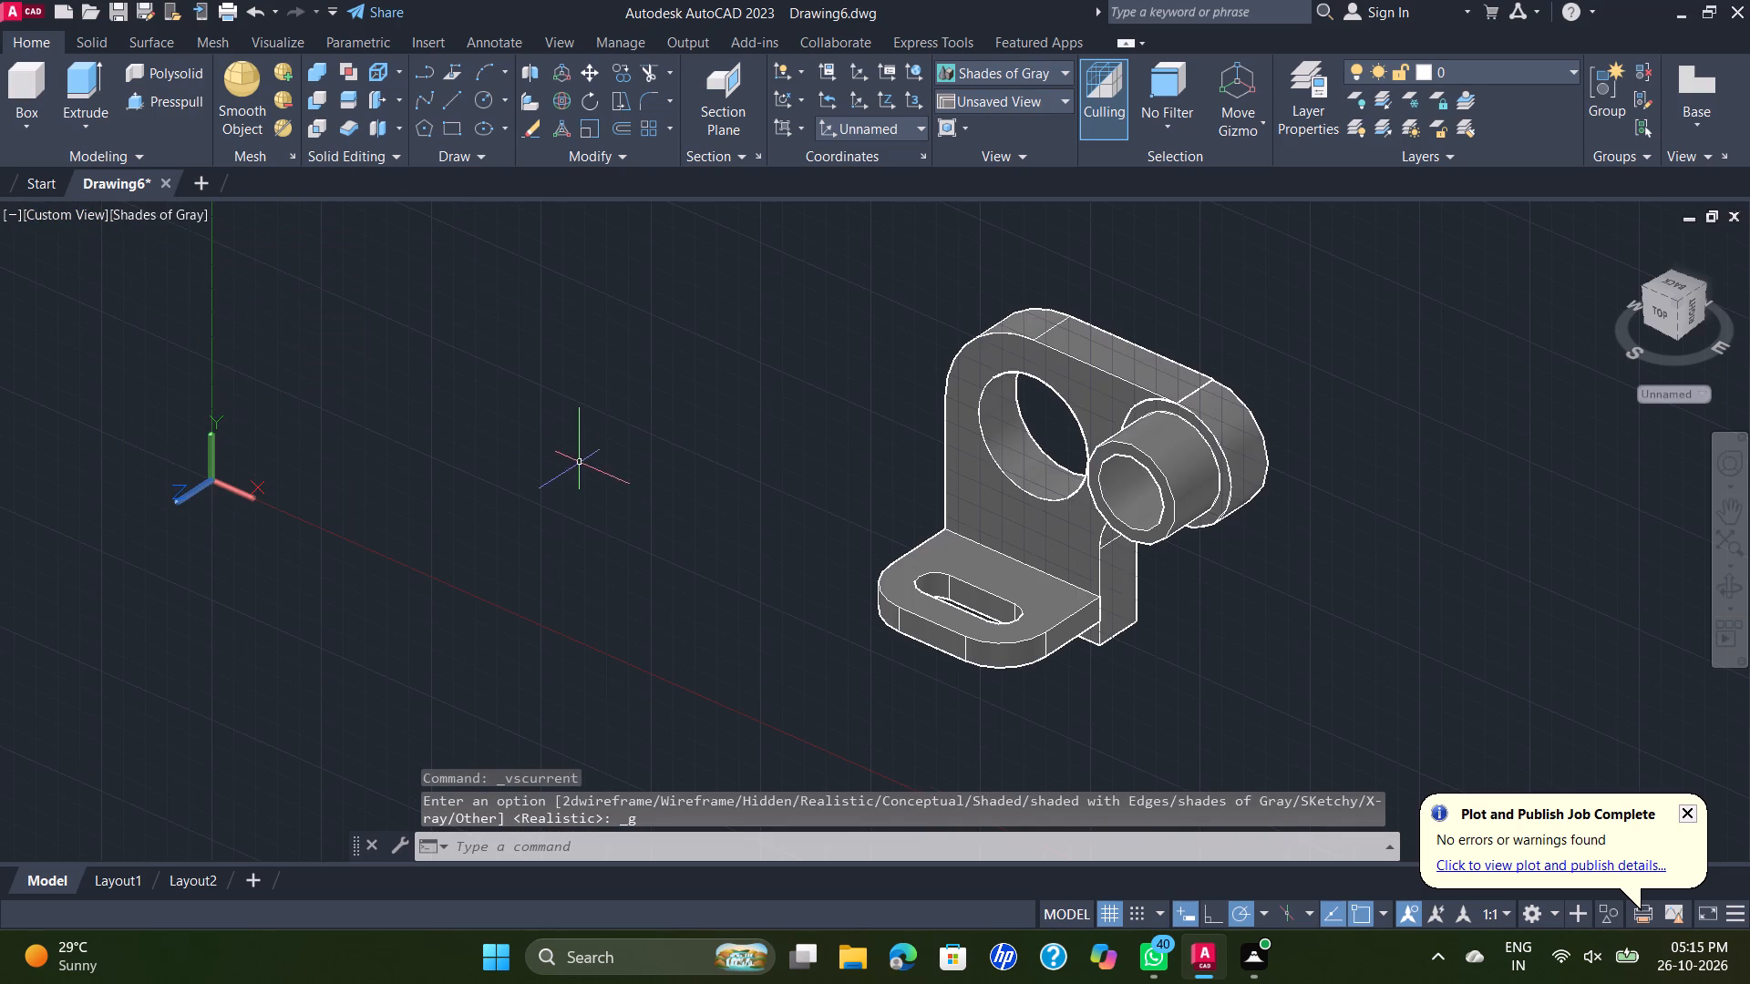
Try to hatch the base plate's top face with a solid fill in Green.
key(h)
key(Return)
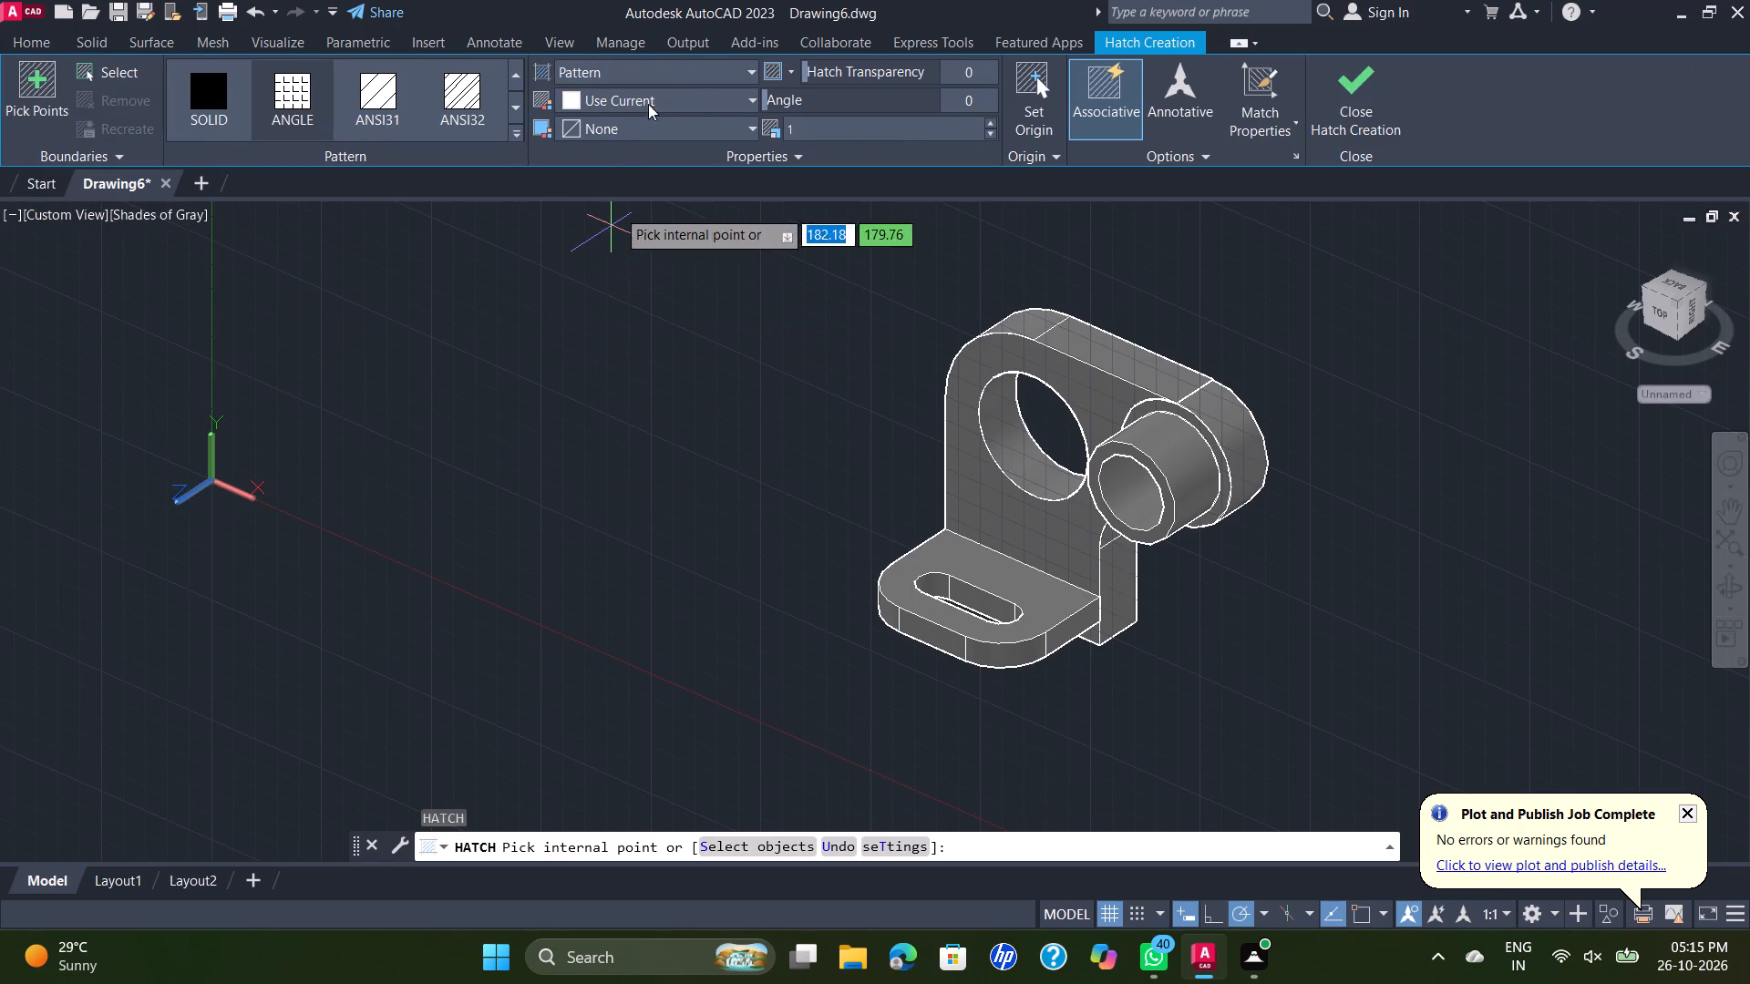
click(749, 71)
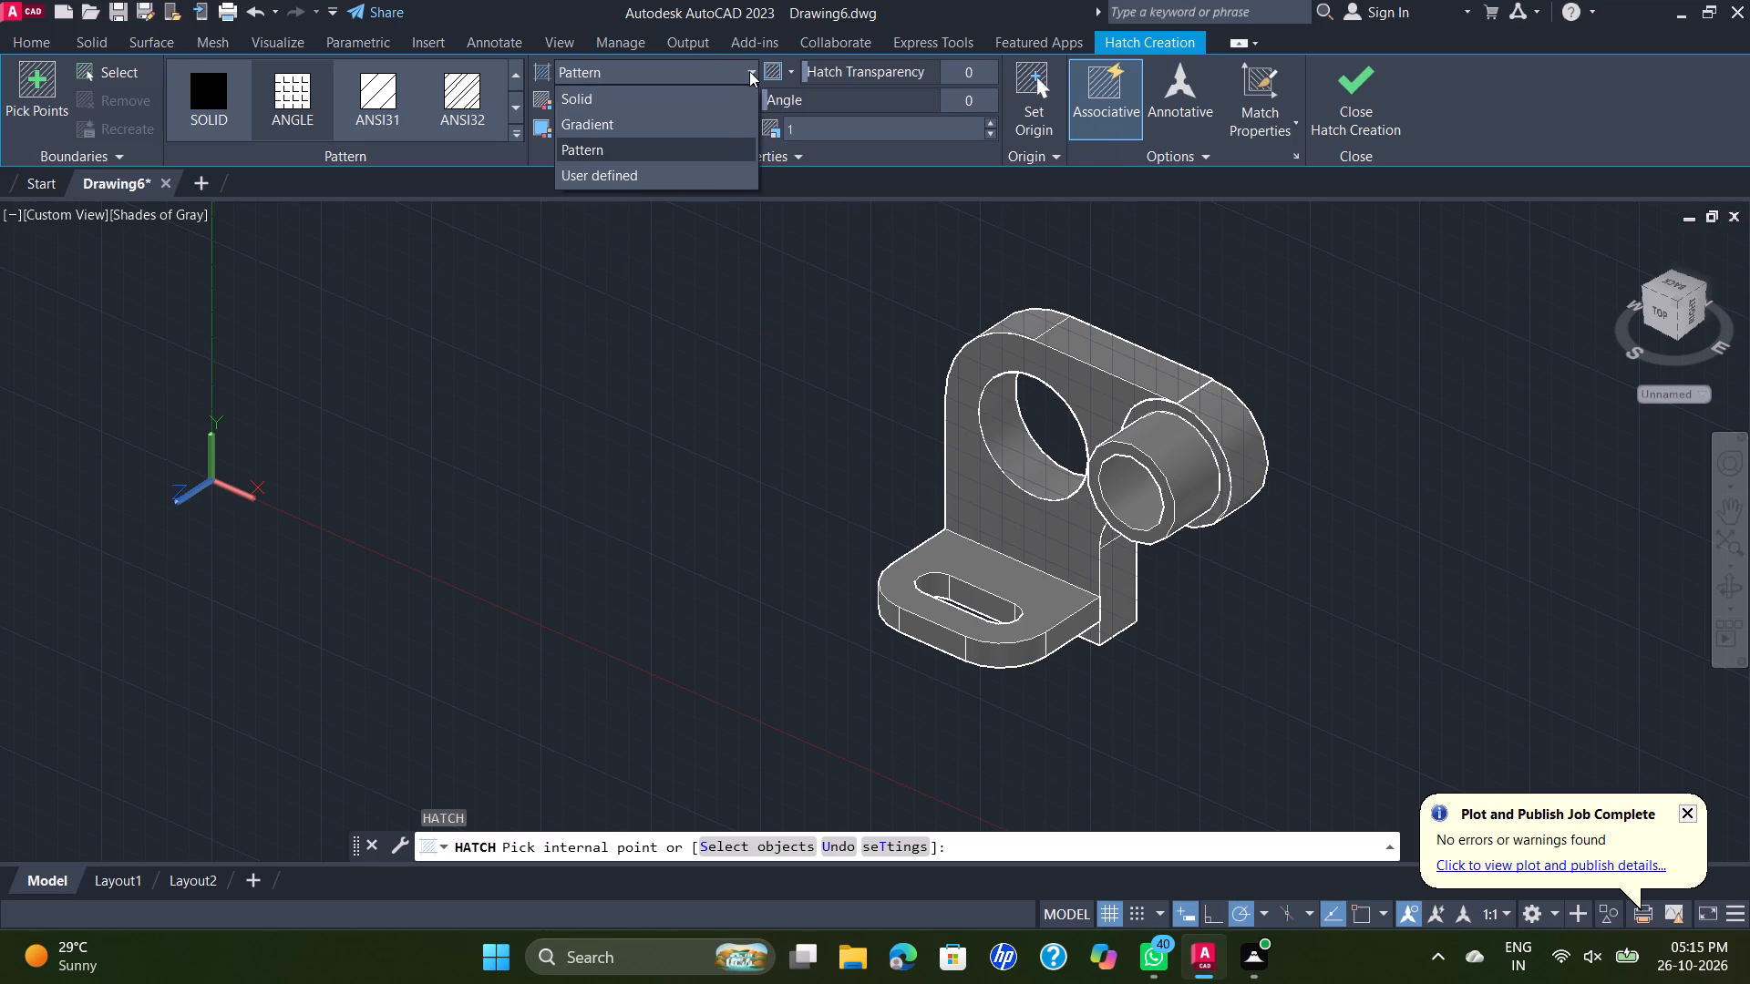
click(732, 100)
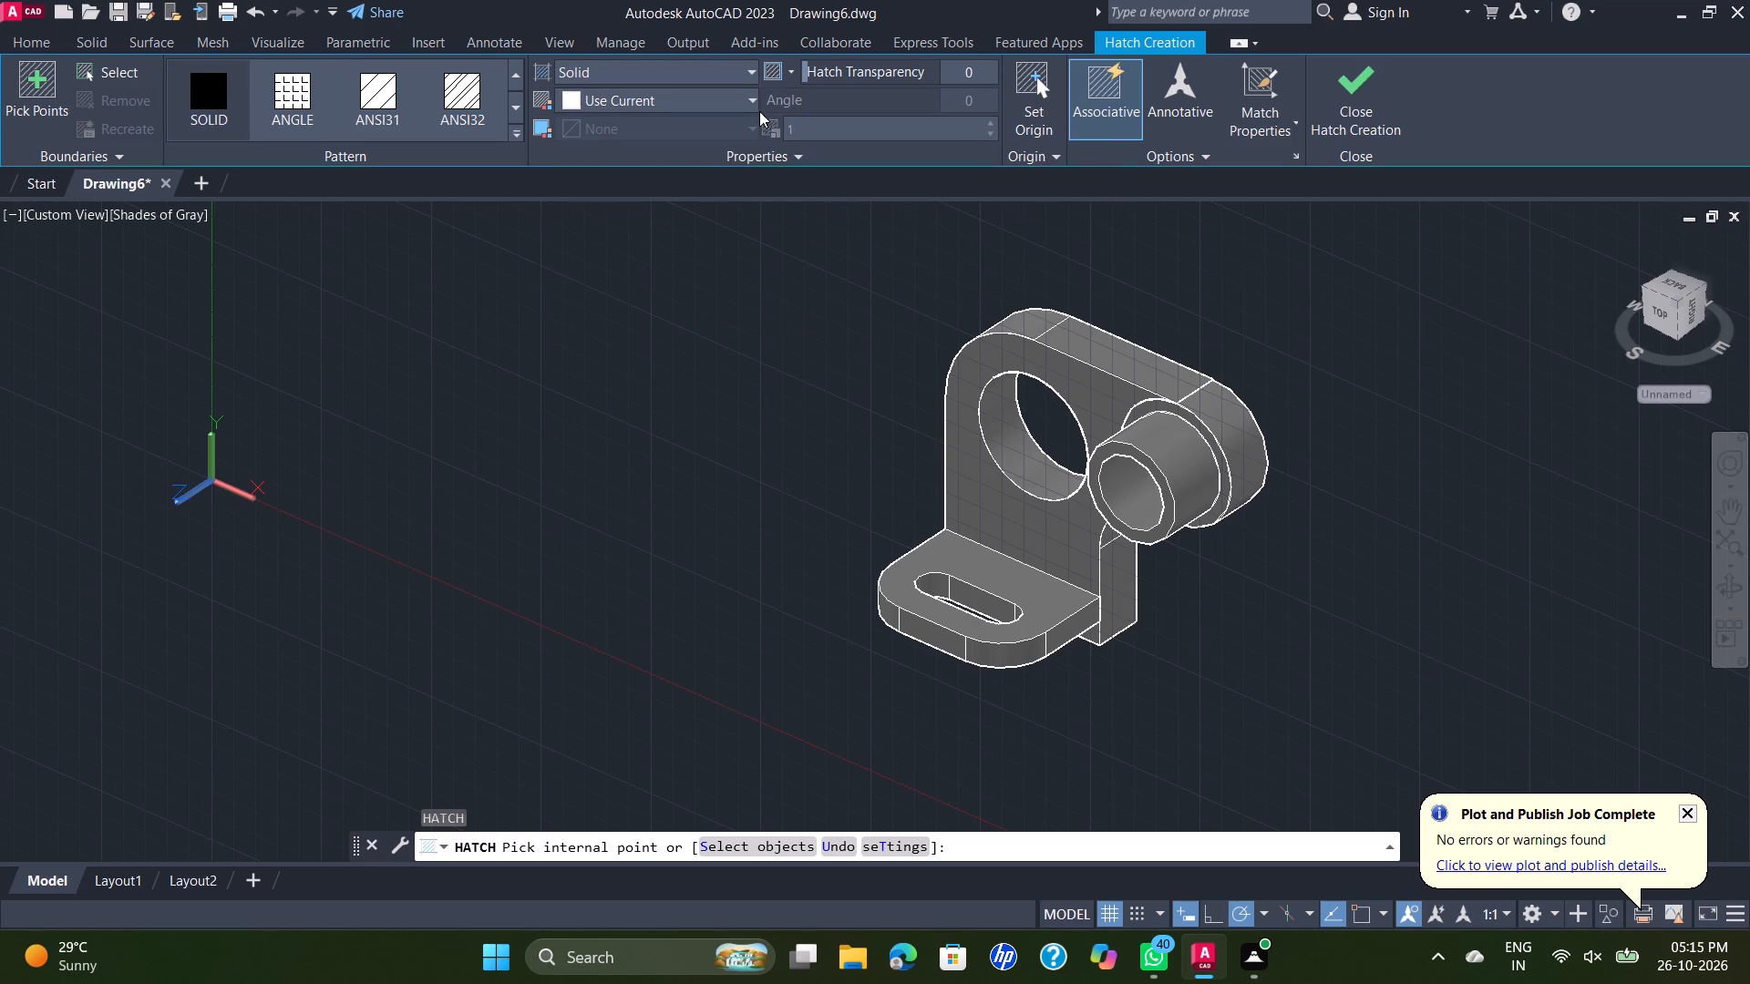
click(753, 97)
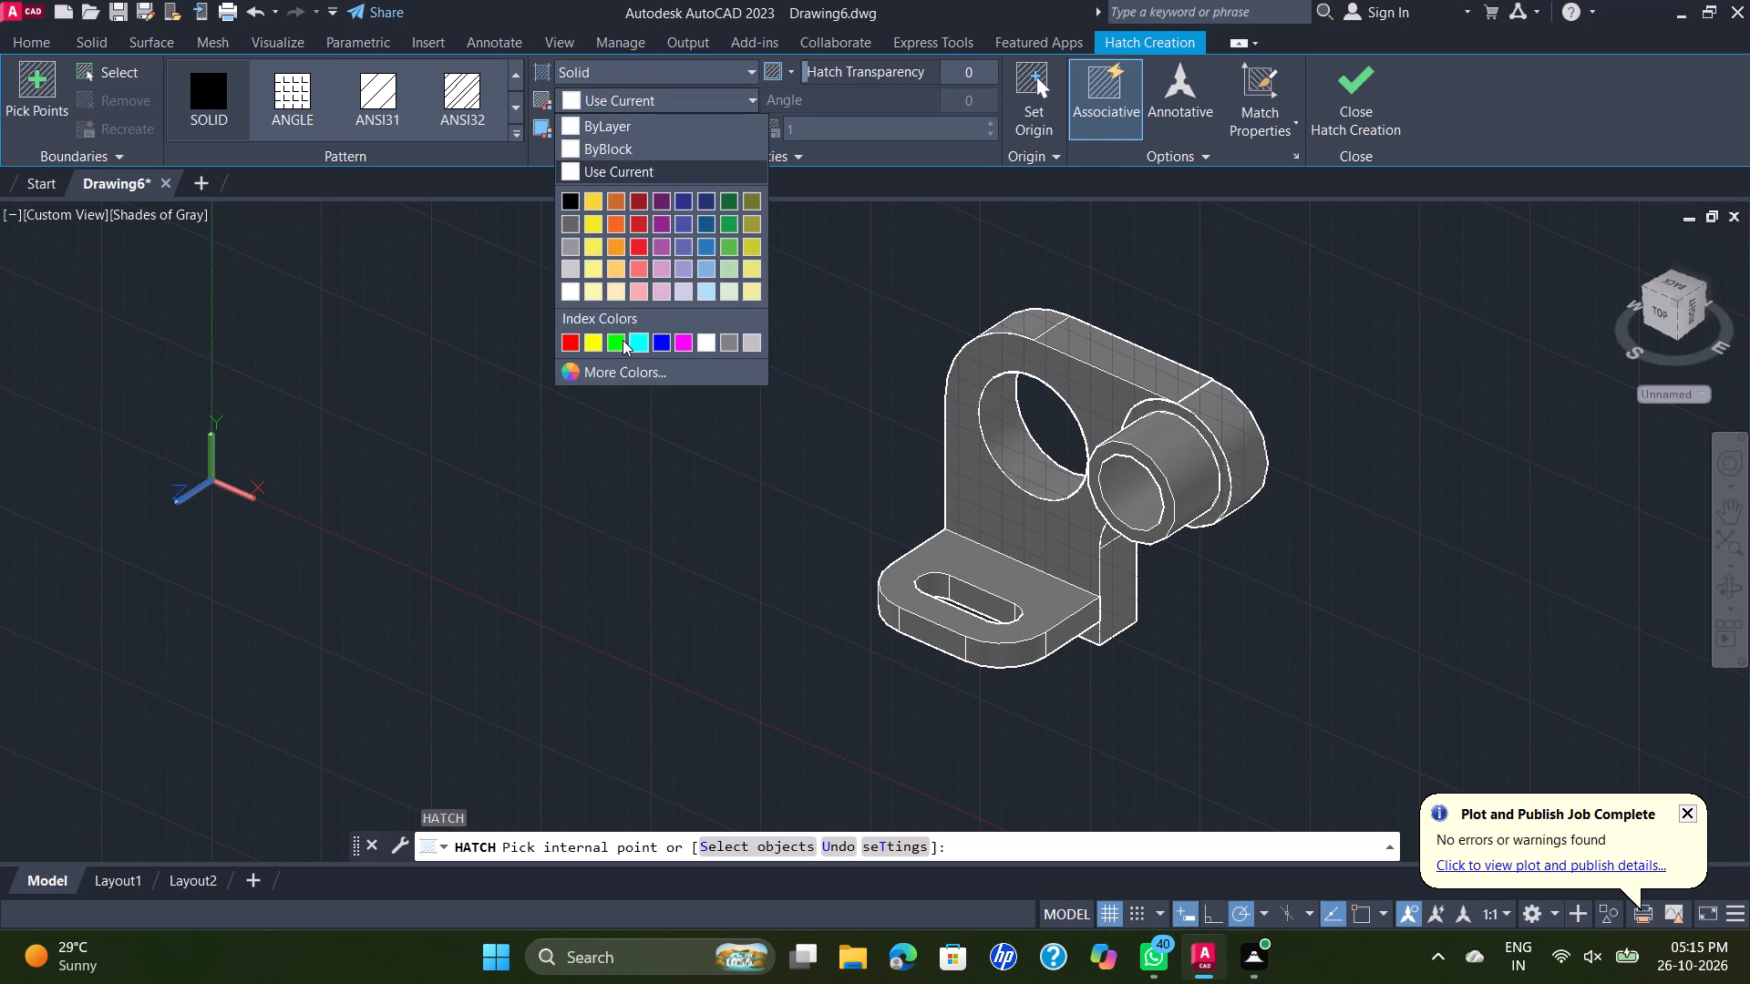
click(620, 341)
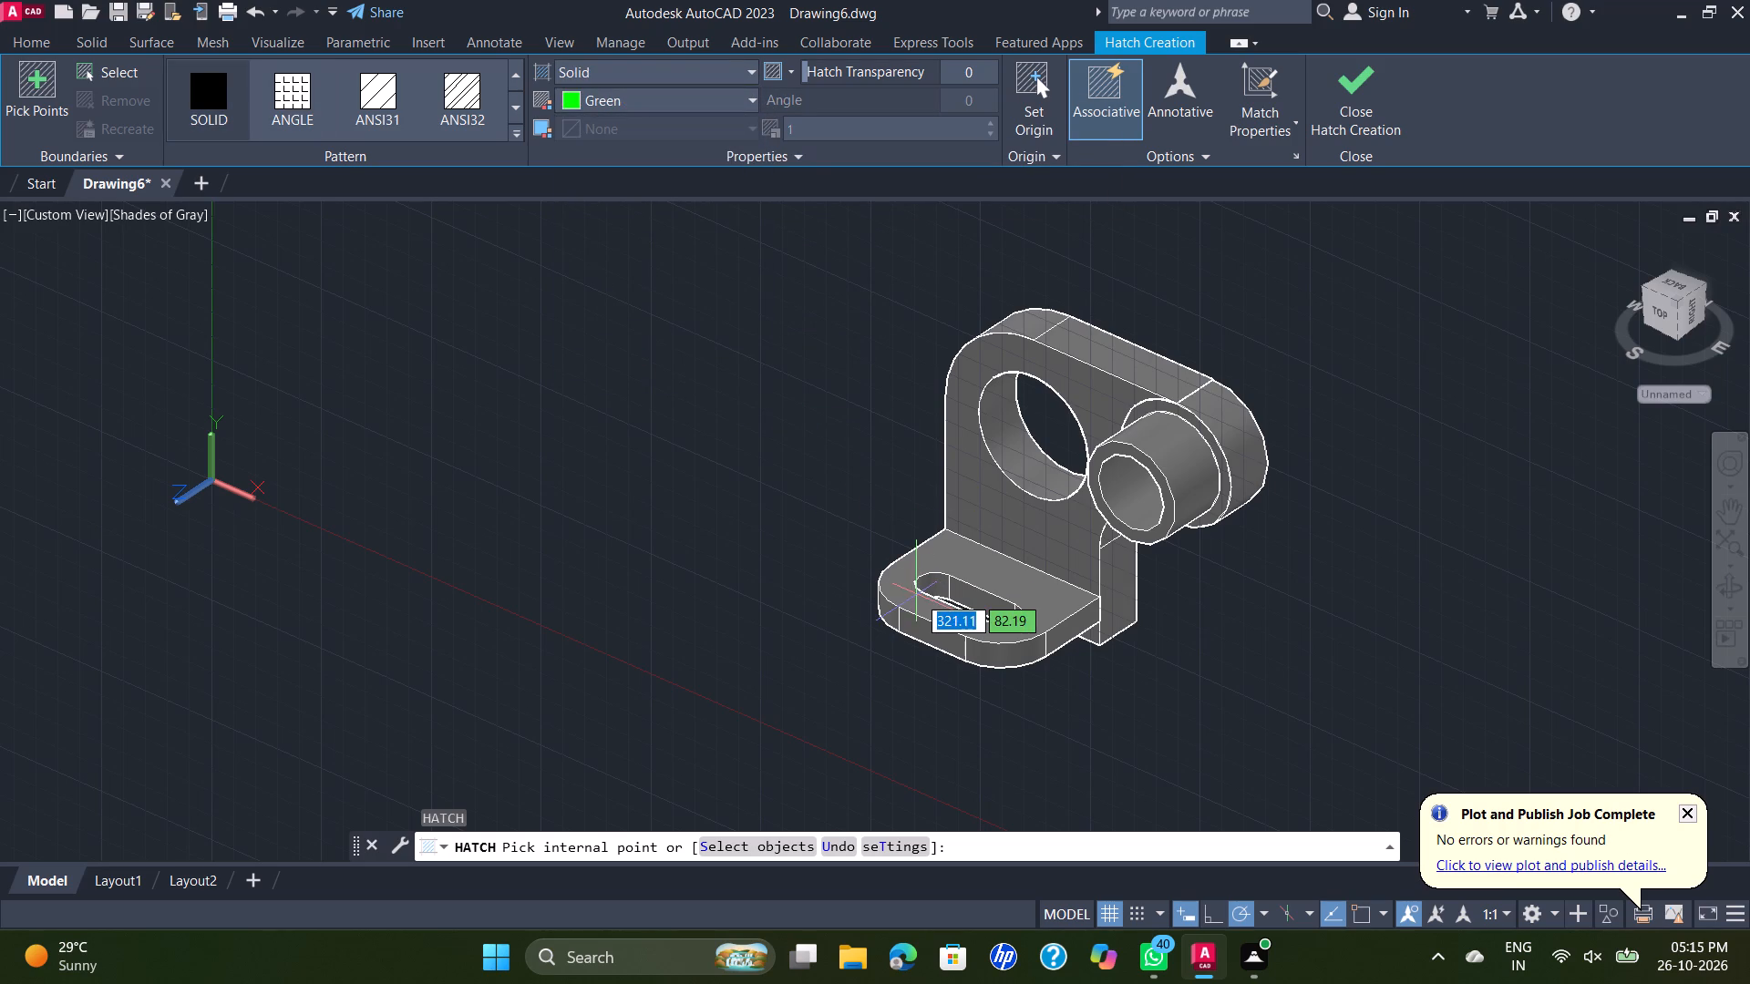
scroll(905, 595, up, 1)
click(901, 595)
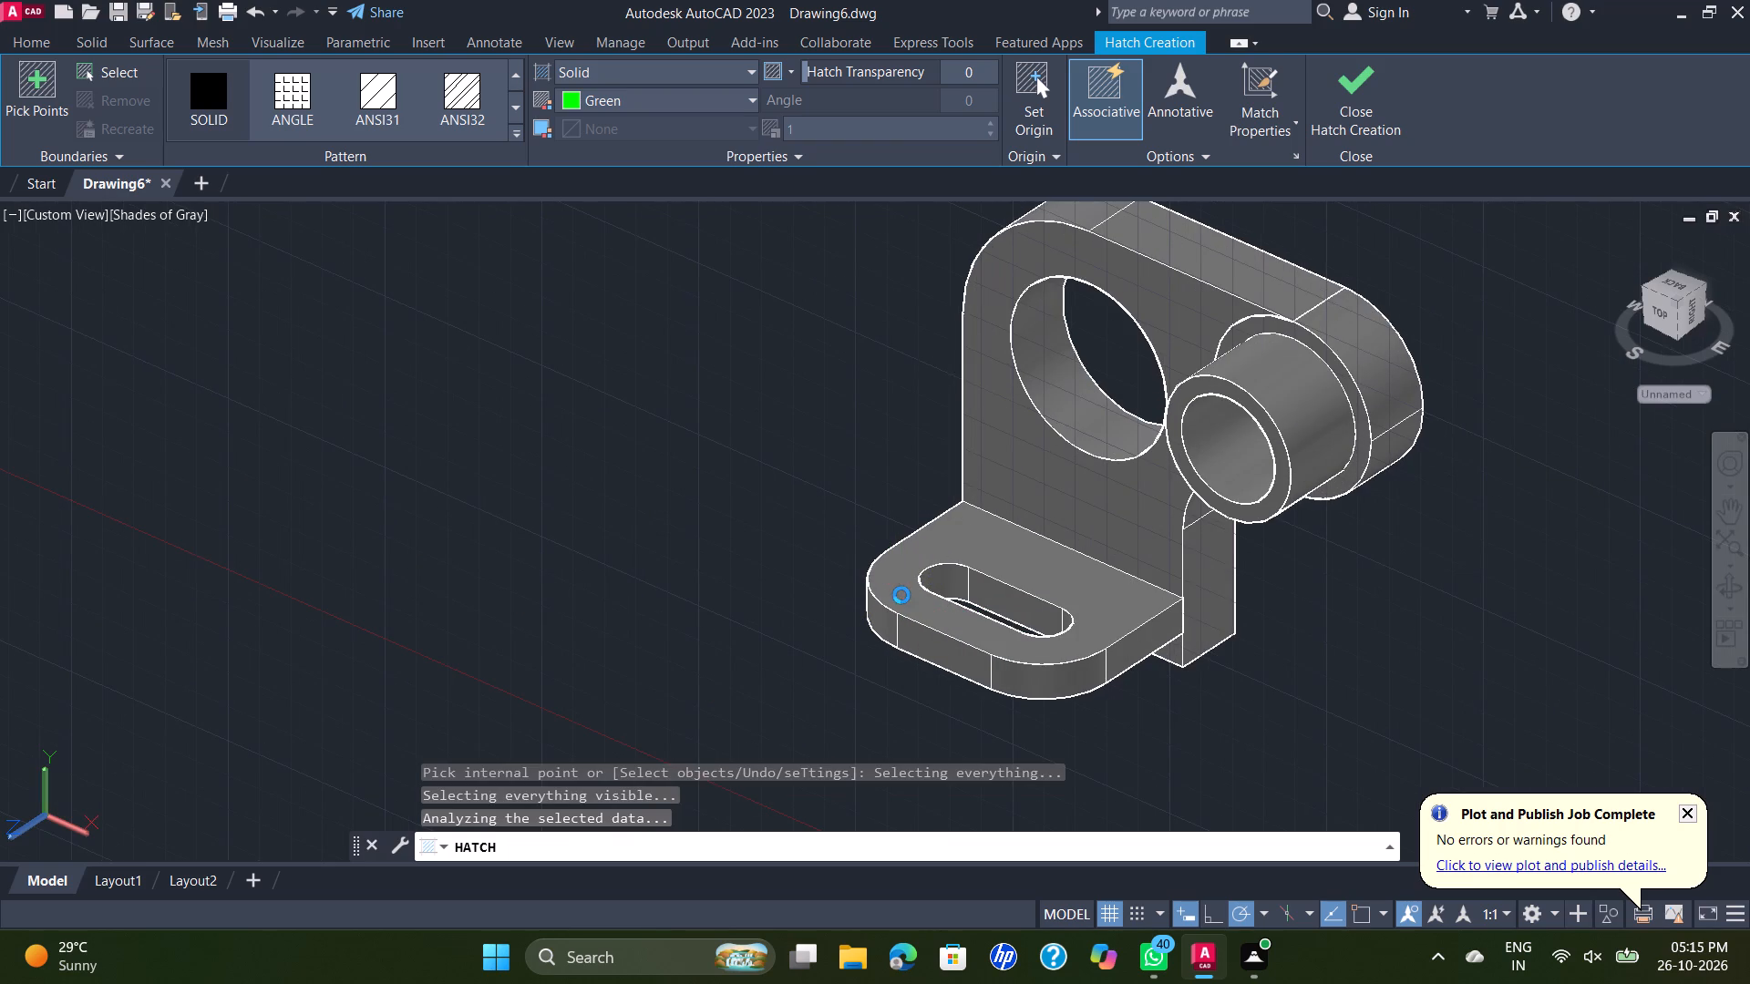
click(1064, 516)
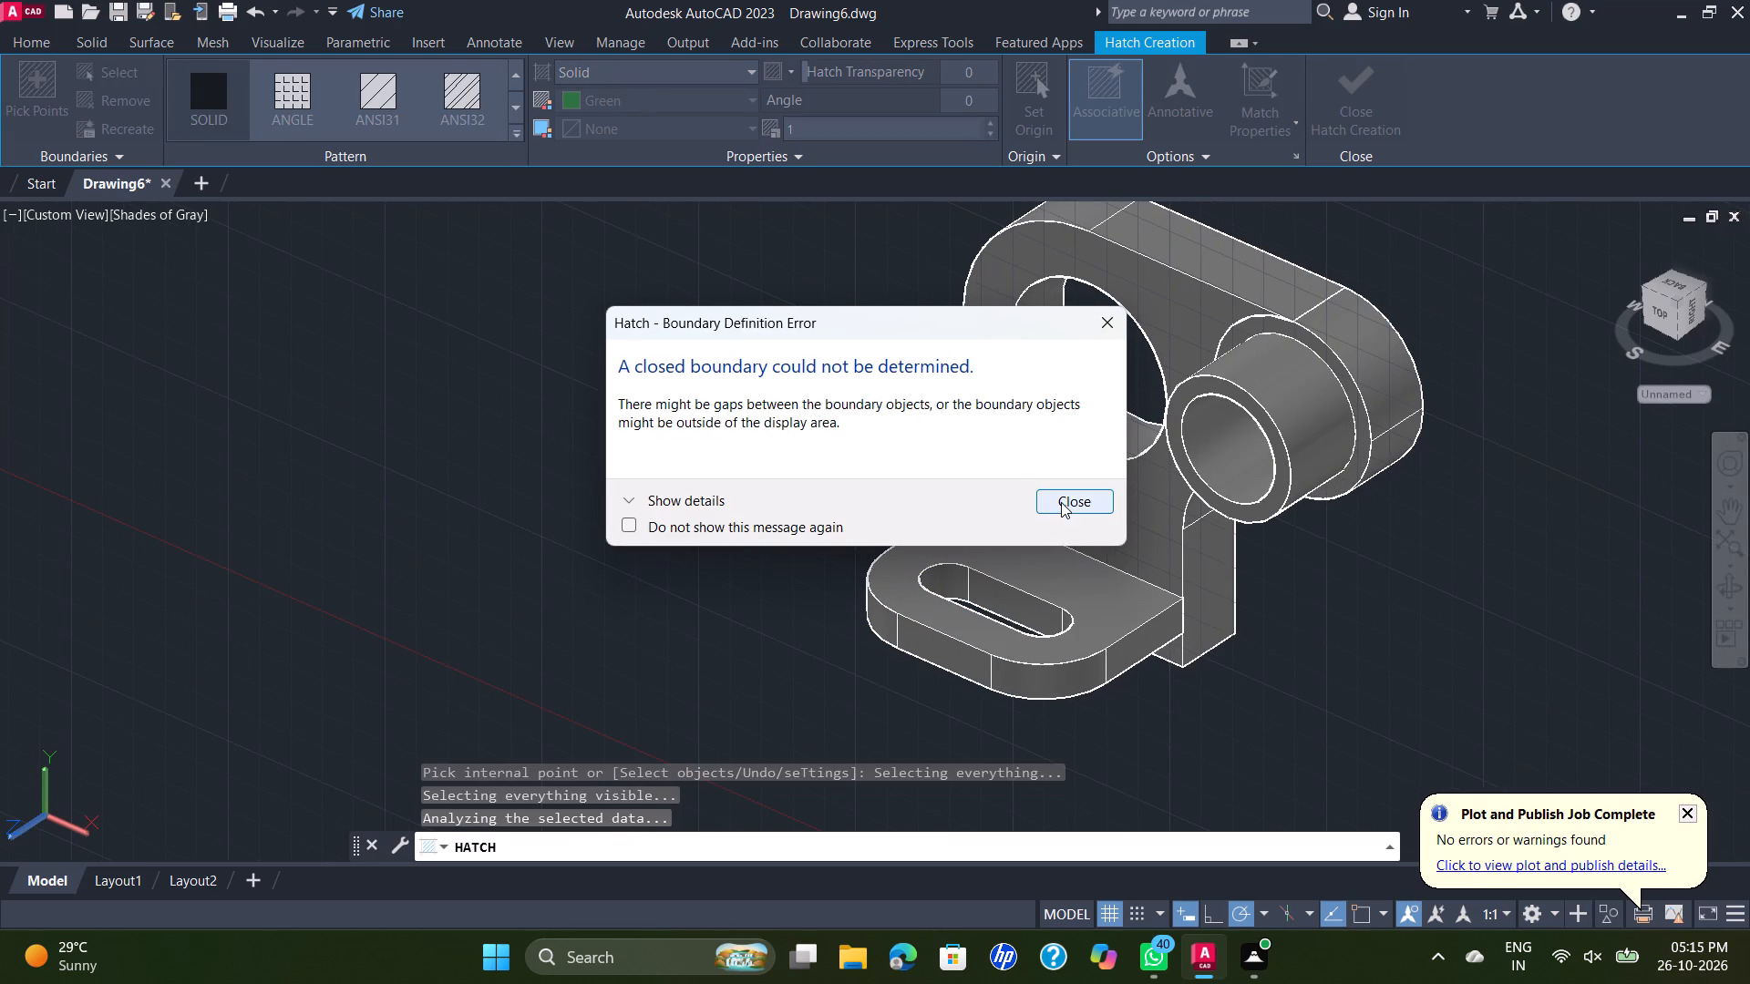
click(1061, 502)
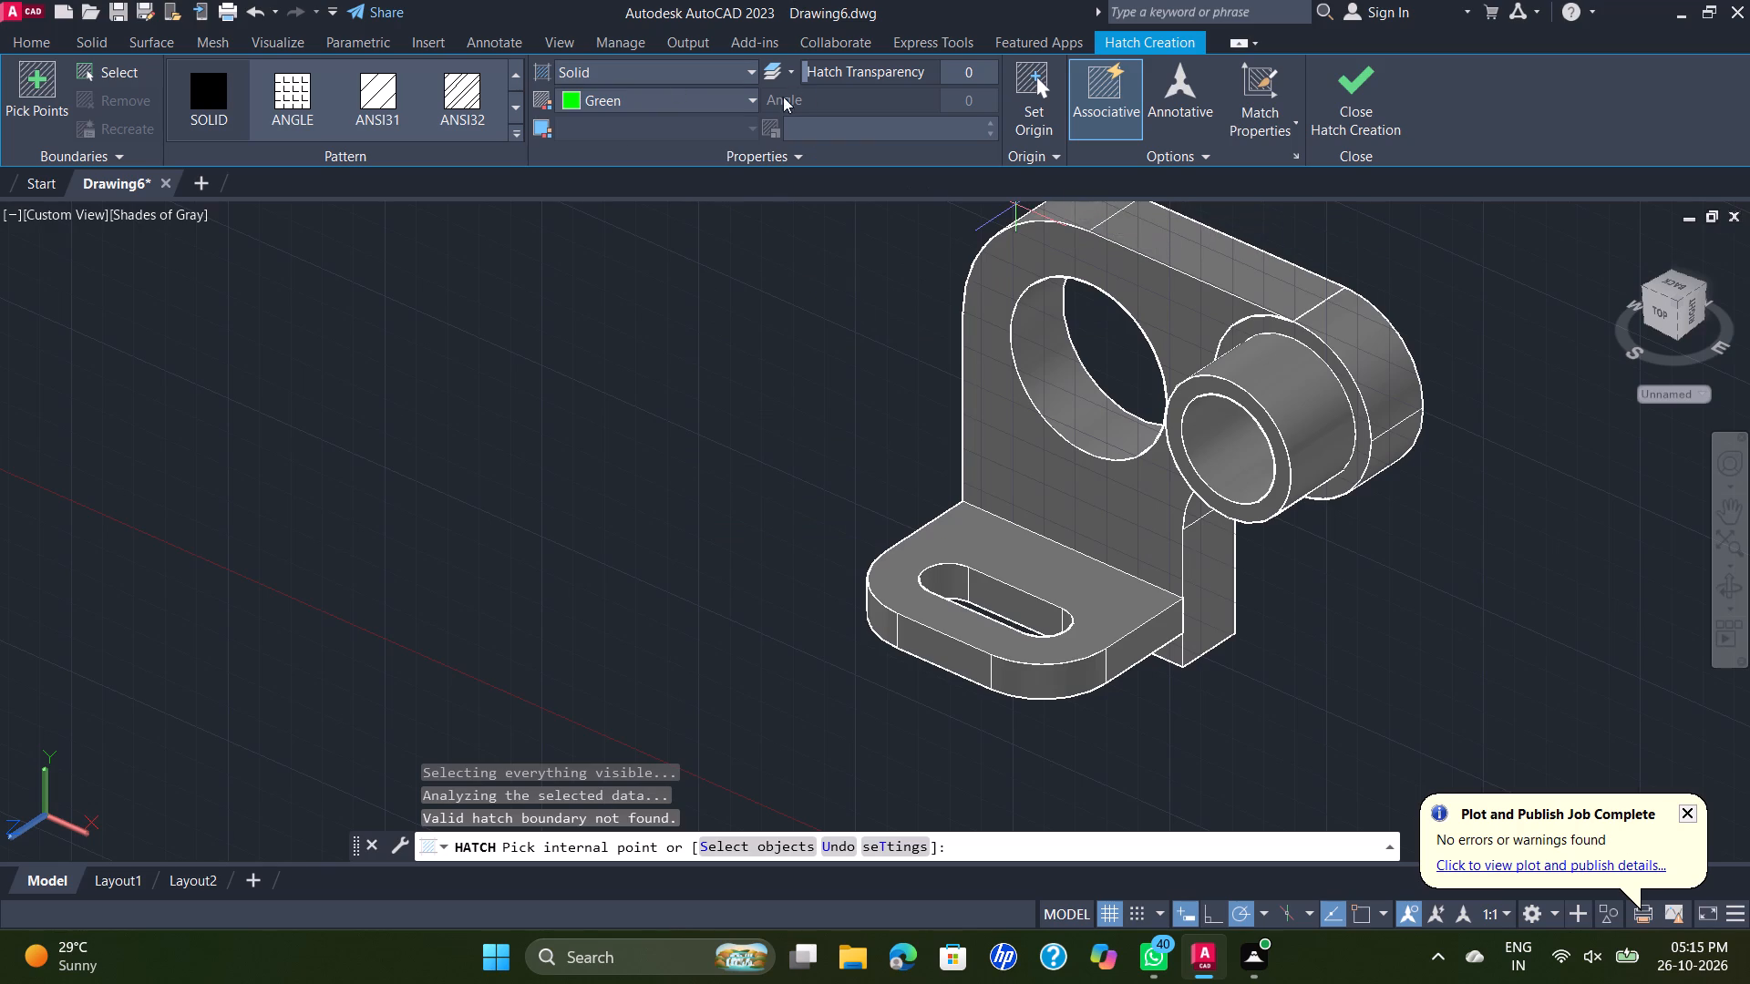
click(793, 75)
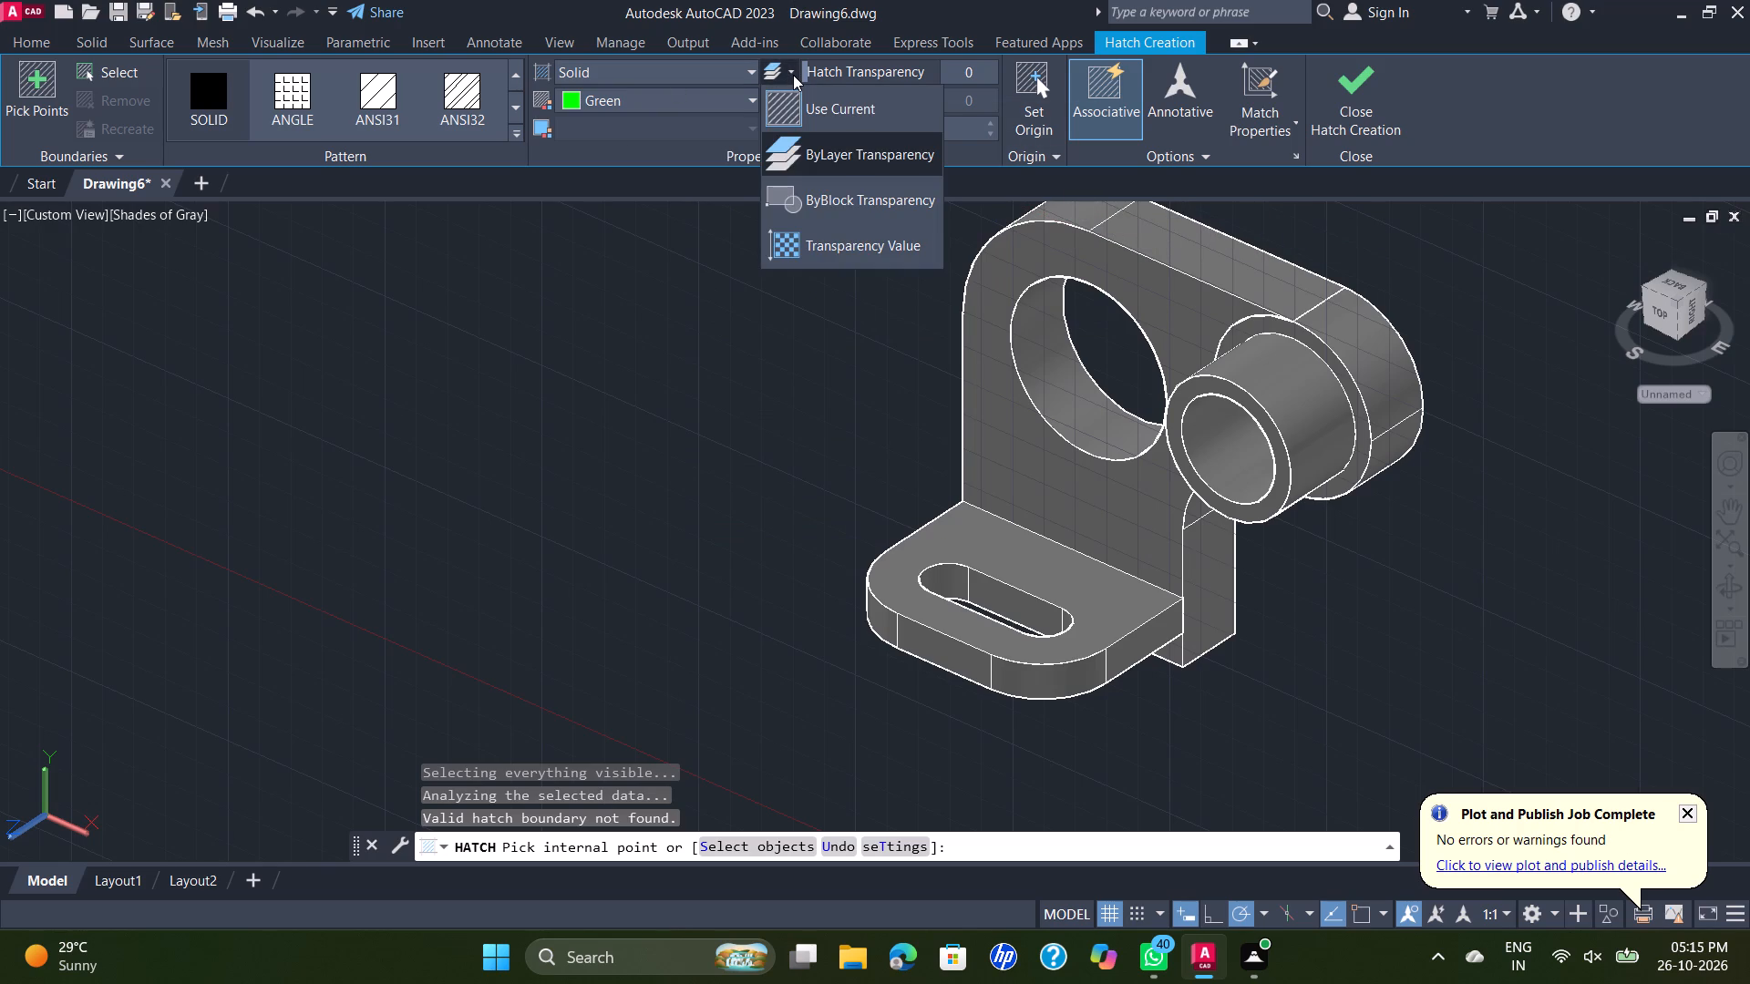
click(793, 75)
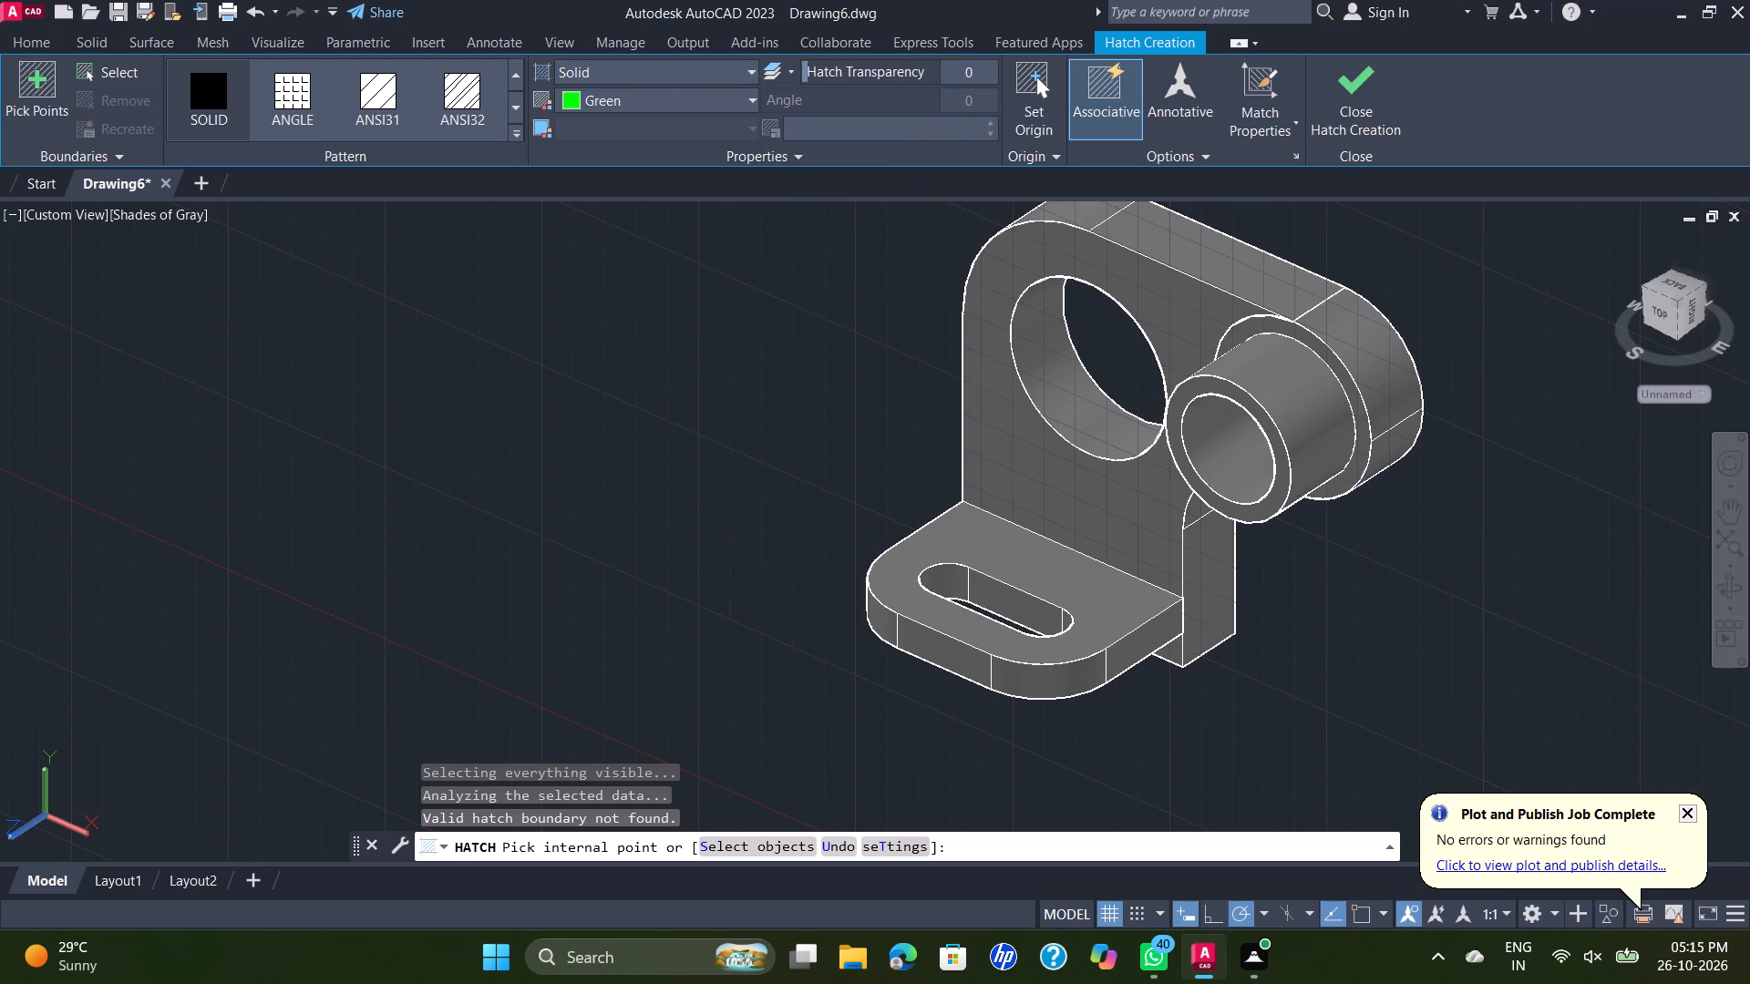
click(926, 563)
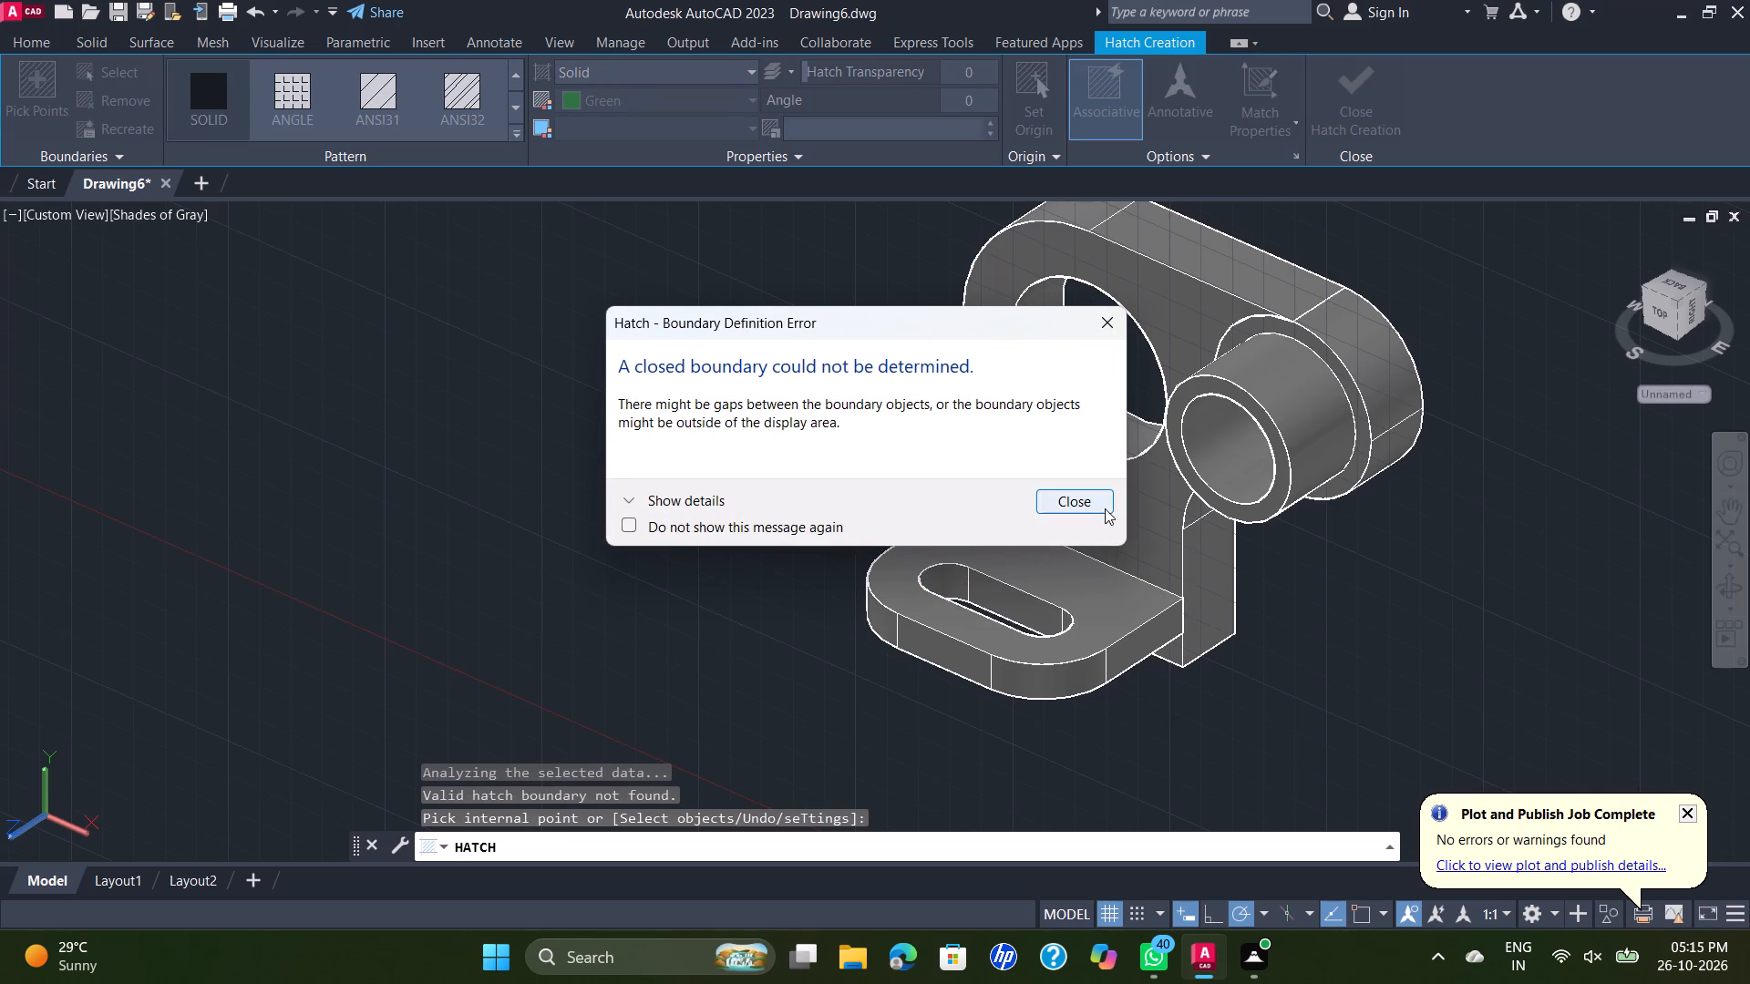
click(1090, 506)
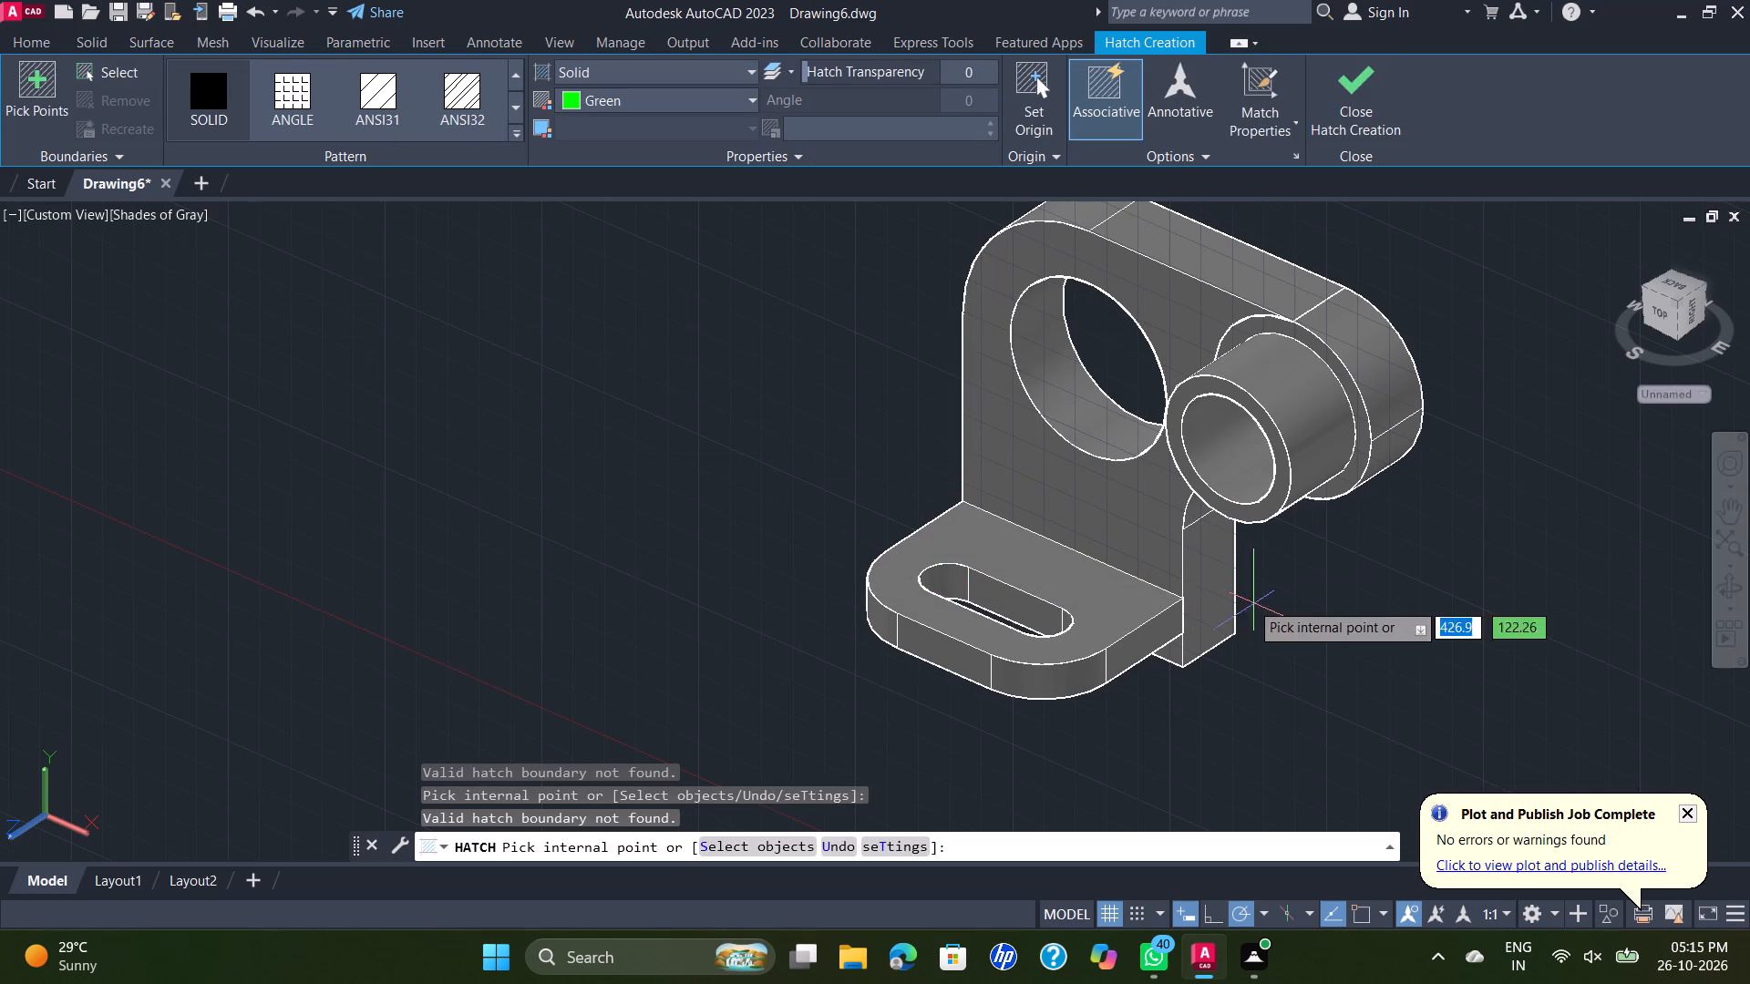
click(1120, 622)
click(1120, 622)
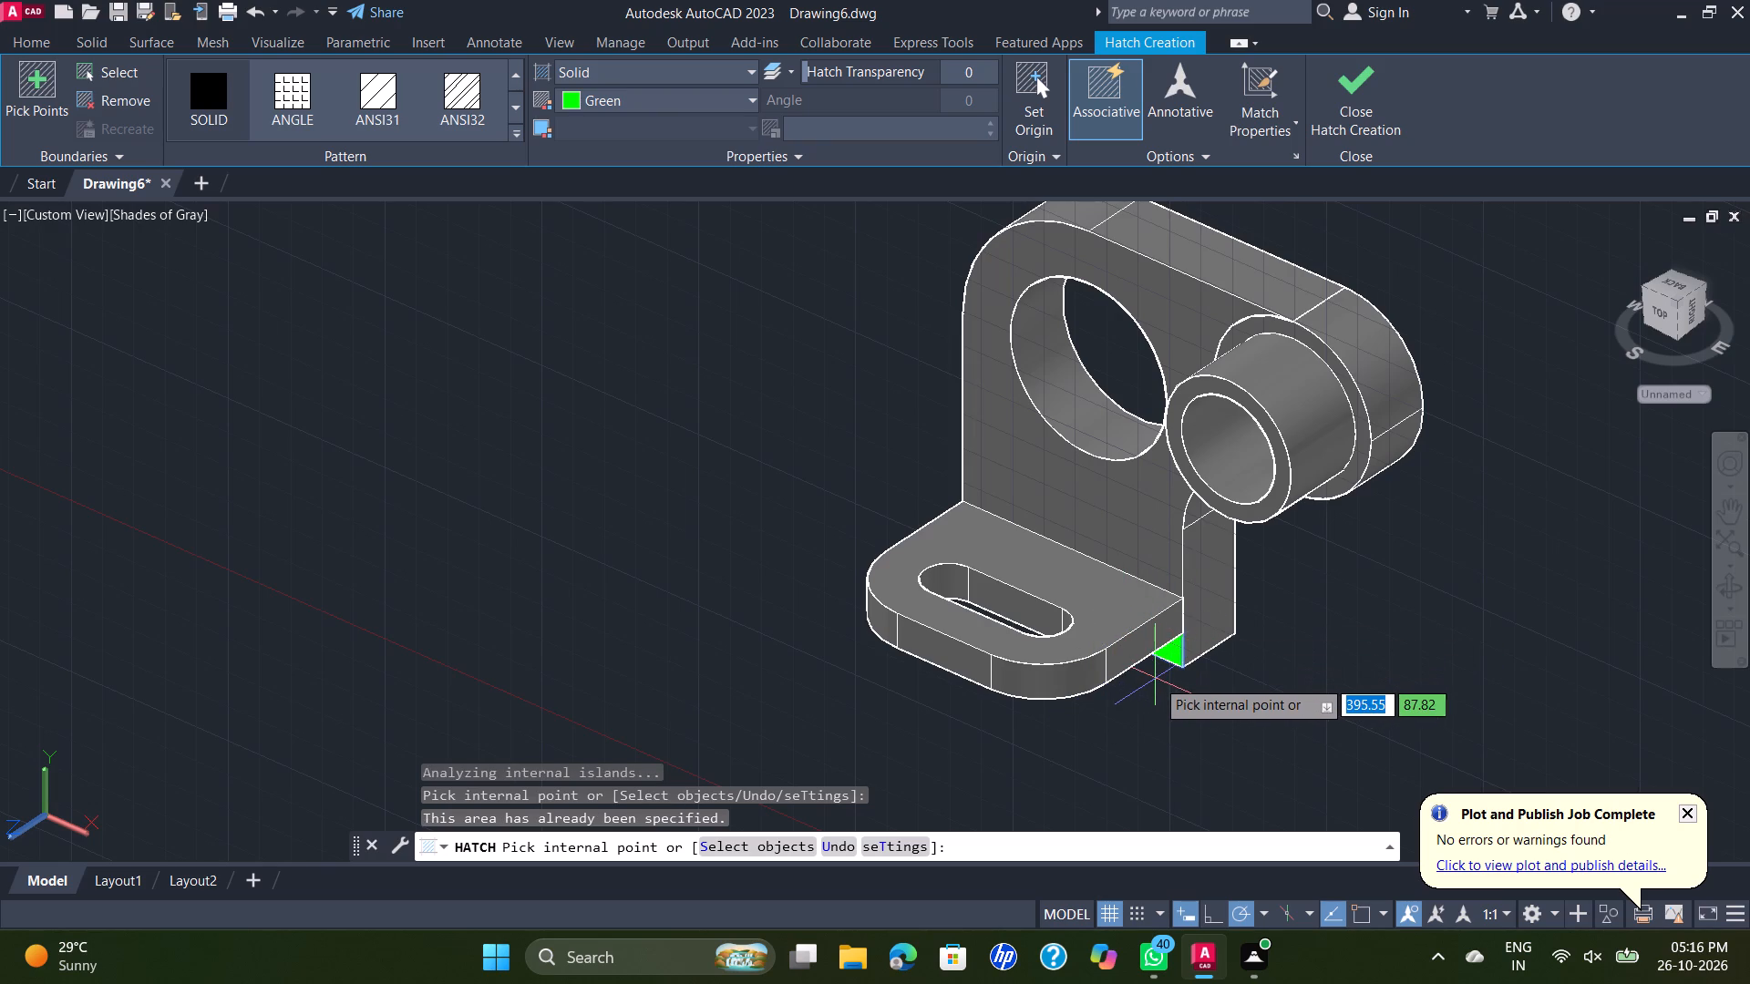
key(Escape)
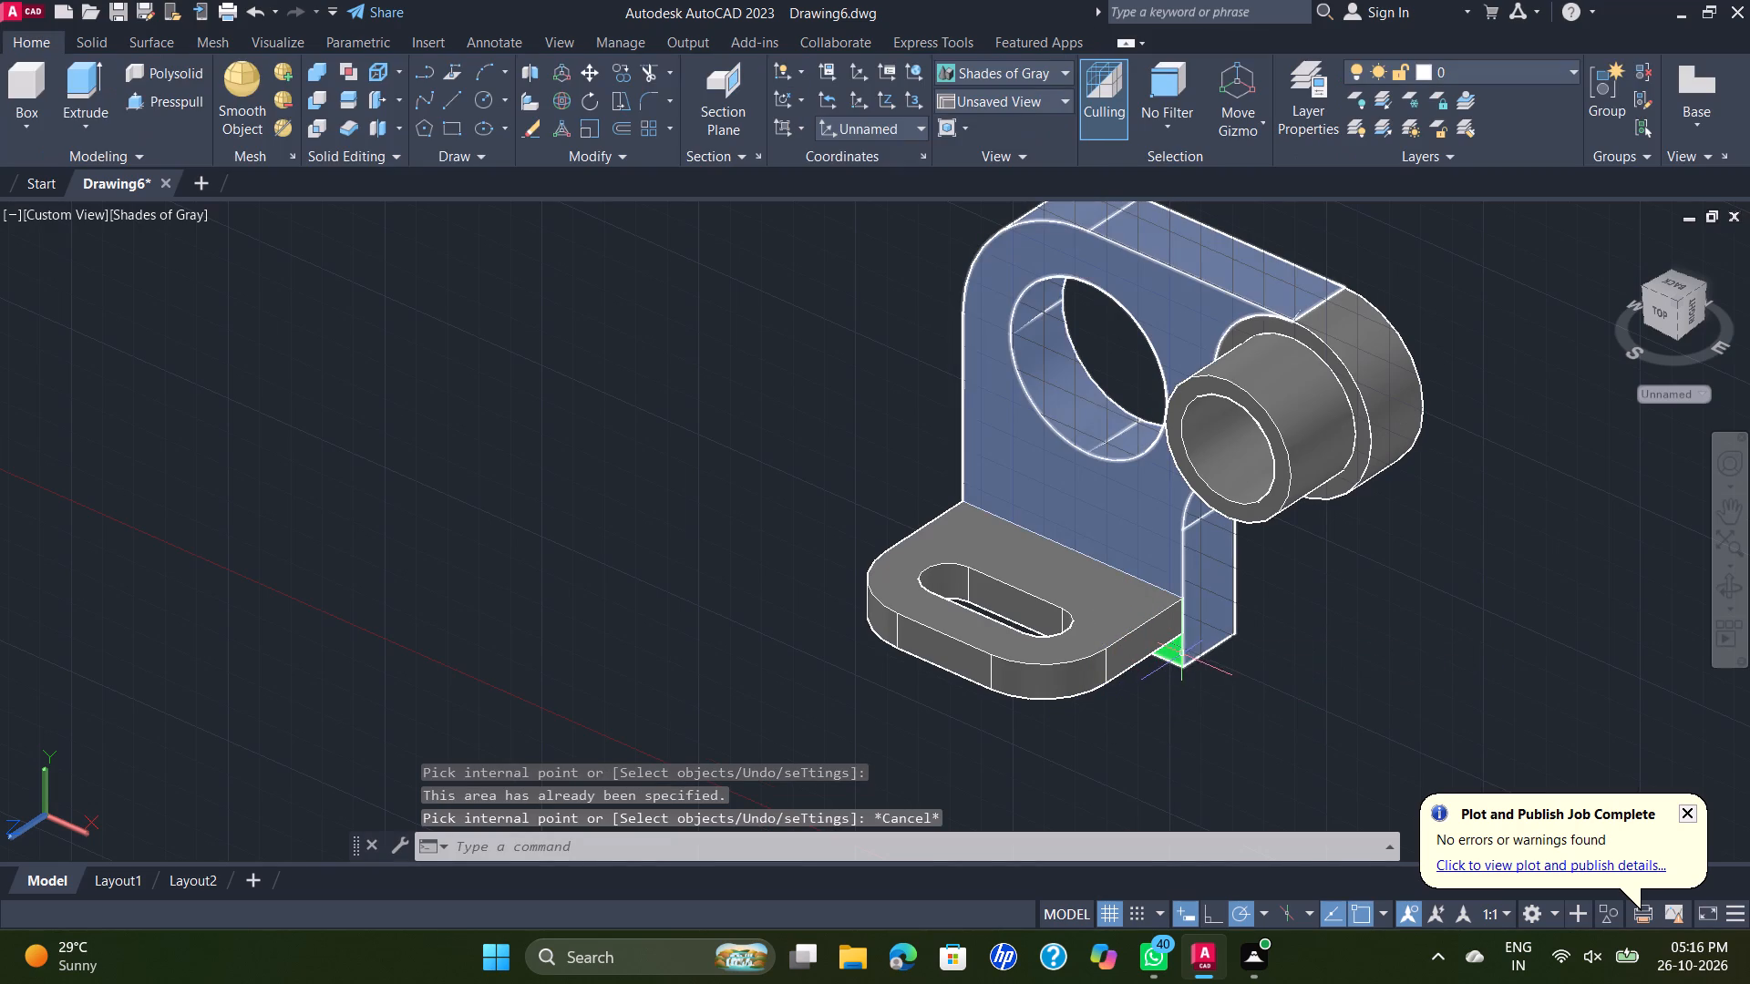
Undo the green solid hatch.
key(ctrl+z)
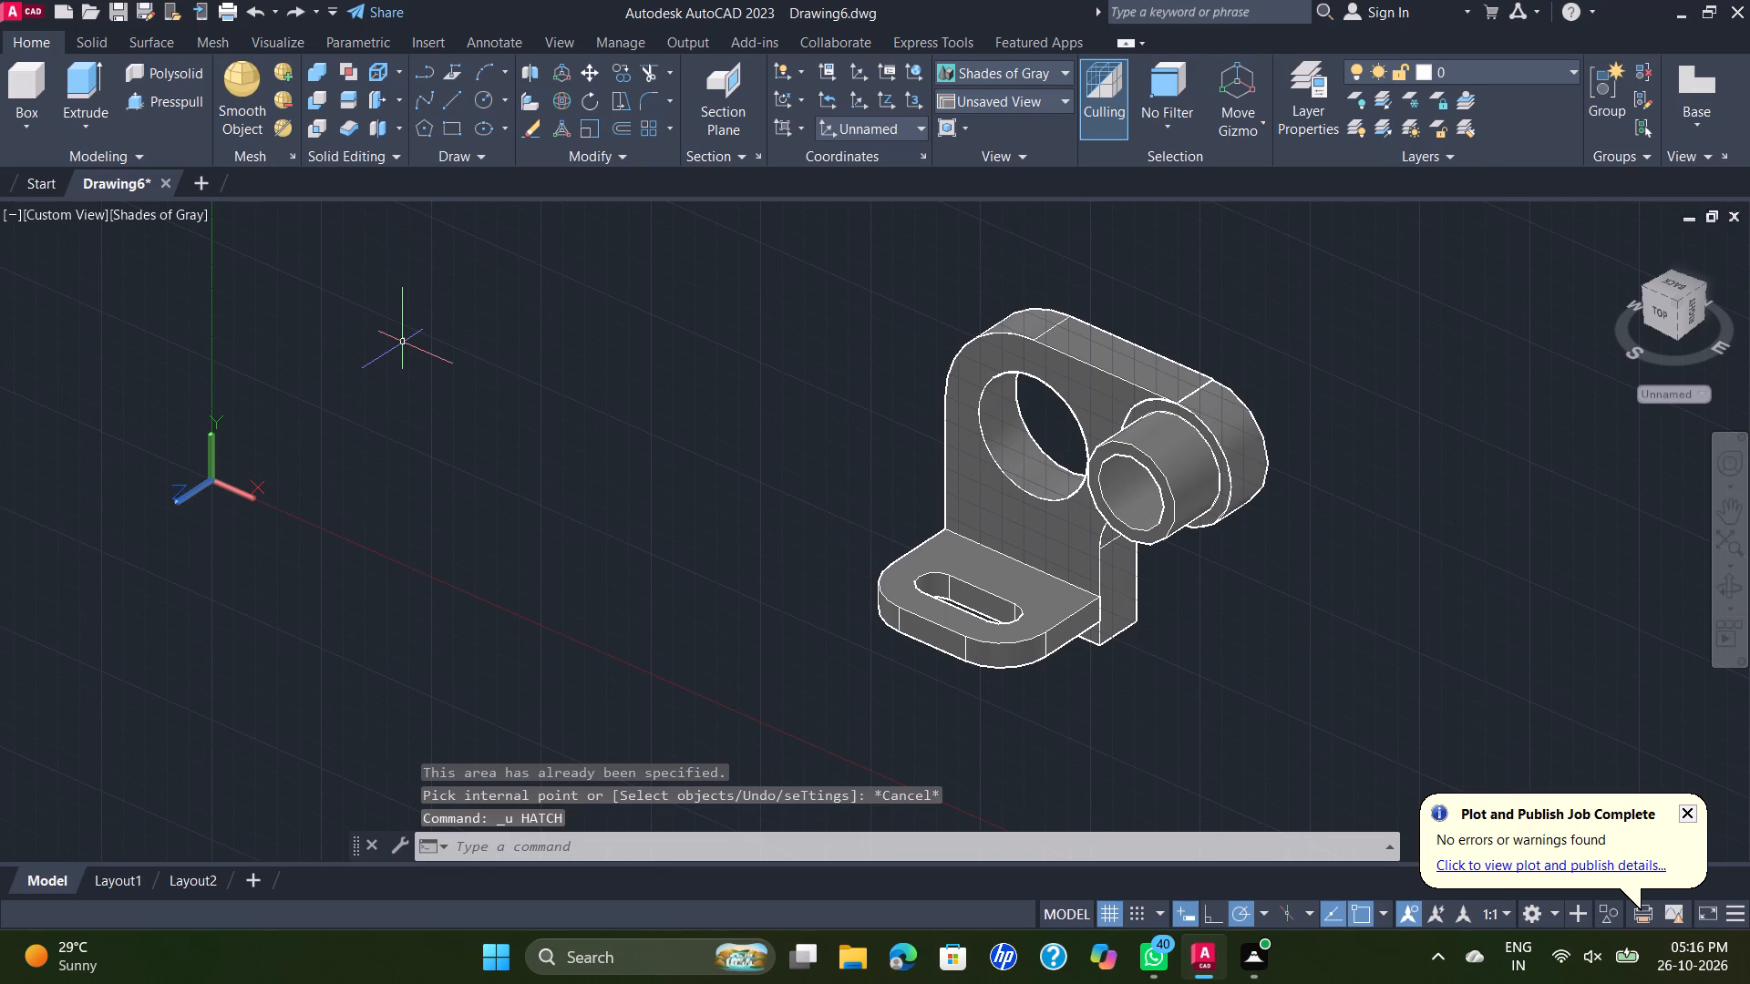
Hatch the bracket's front face, including its small exposed corner below the base plate, with a solid fill in colour 248,153,30.
key(h)
key(Return)
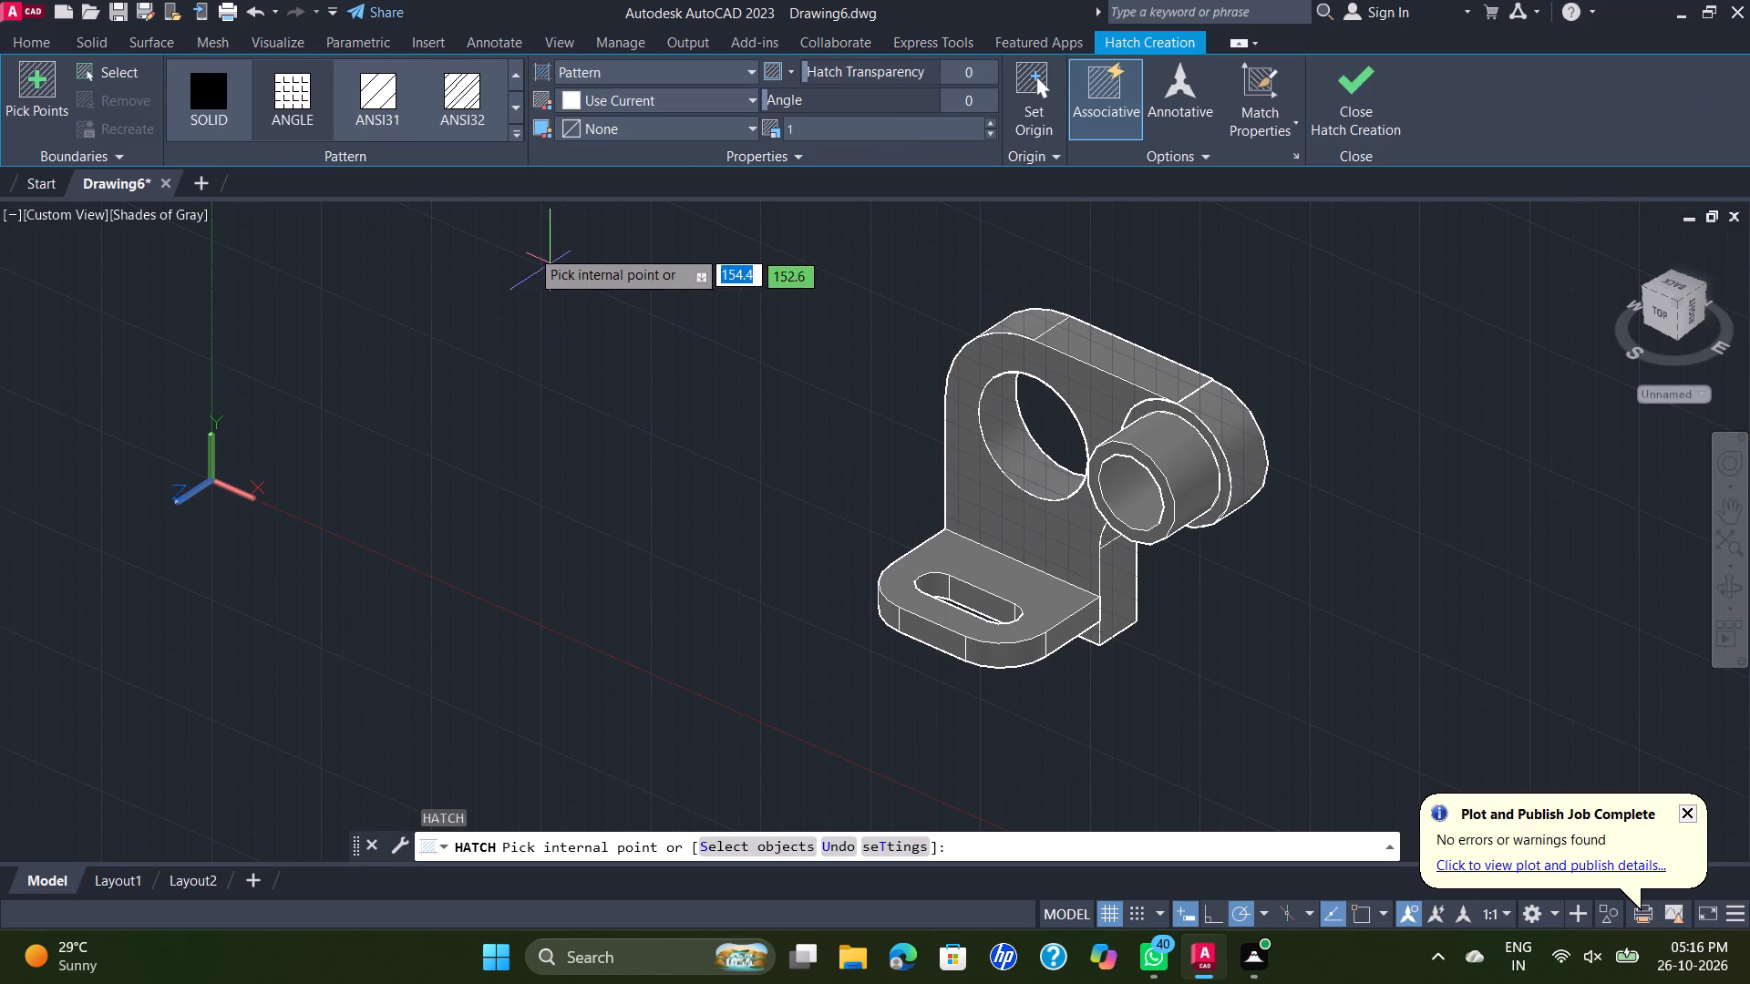
click(755, 72)
click(726, 94)
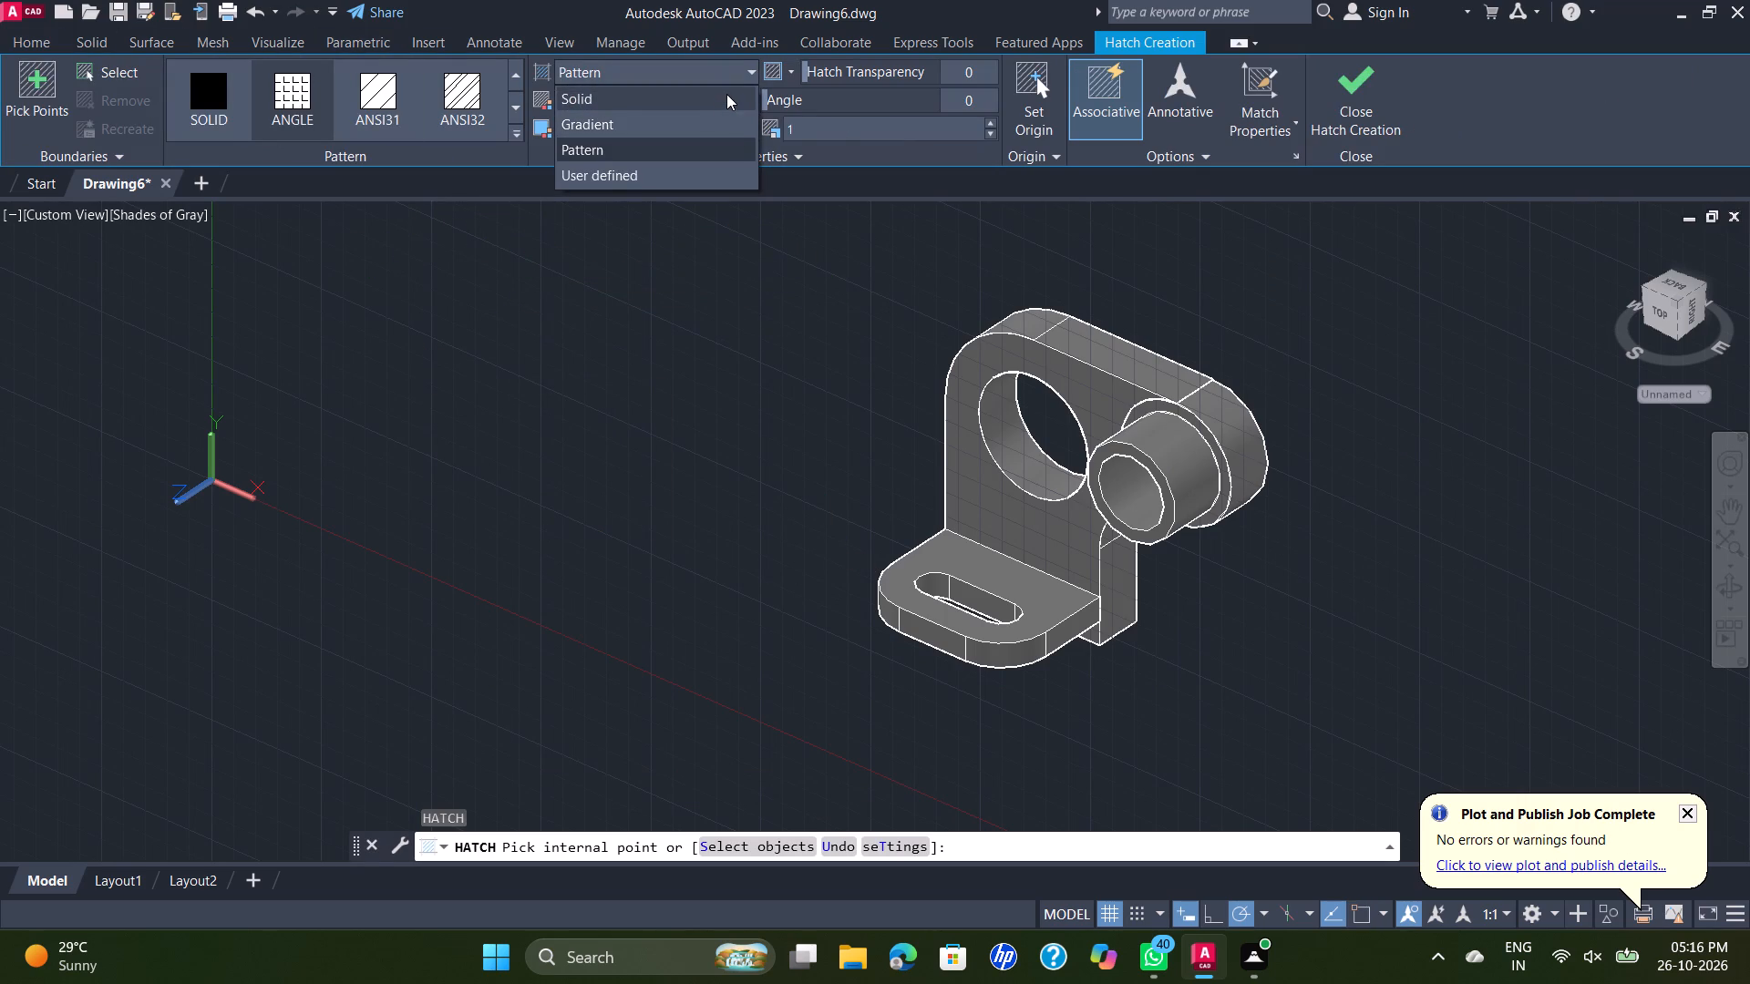
click(750, 88)
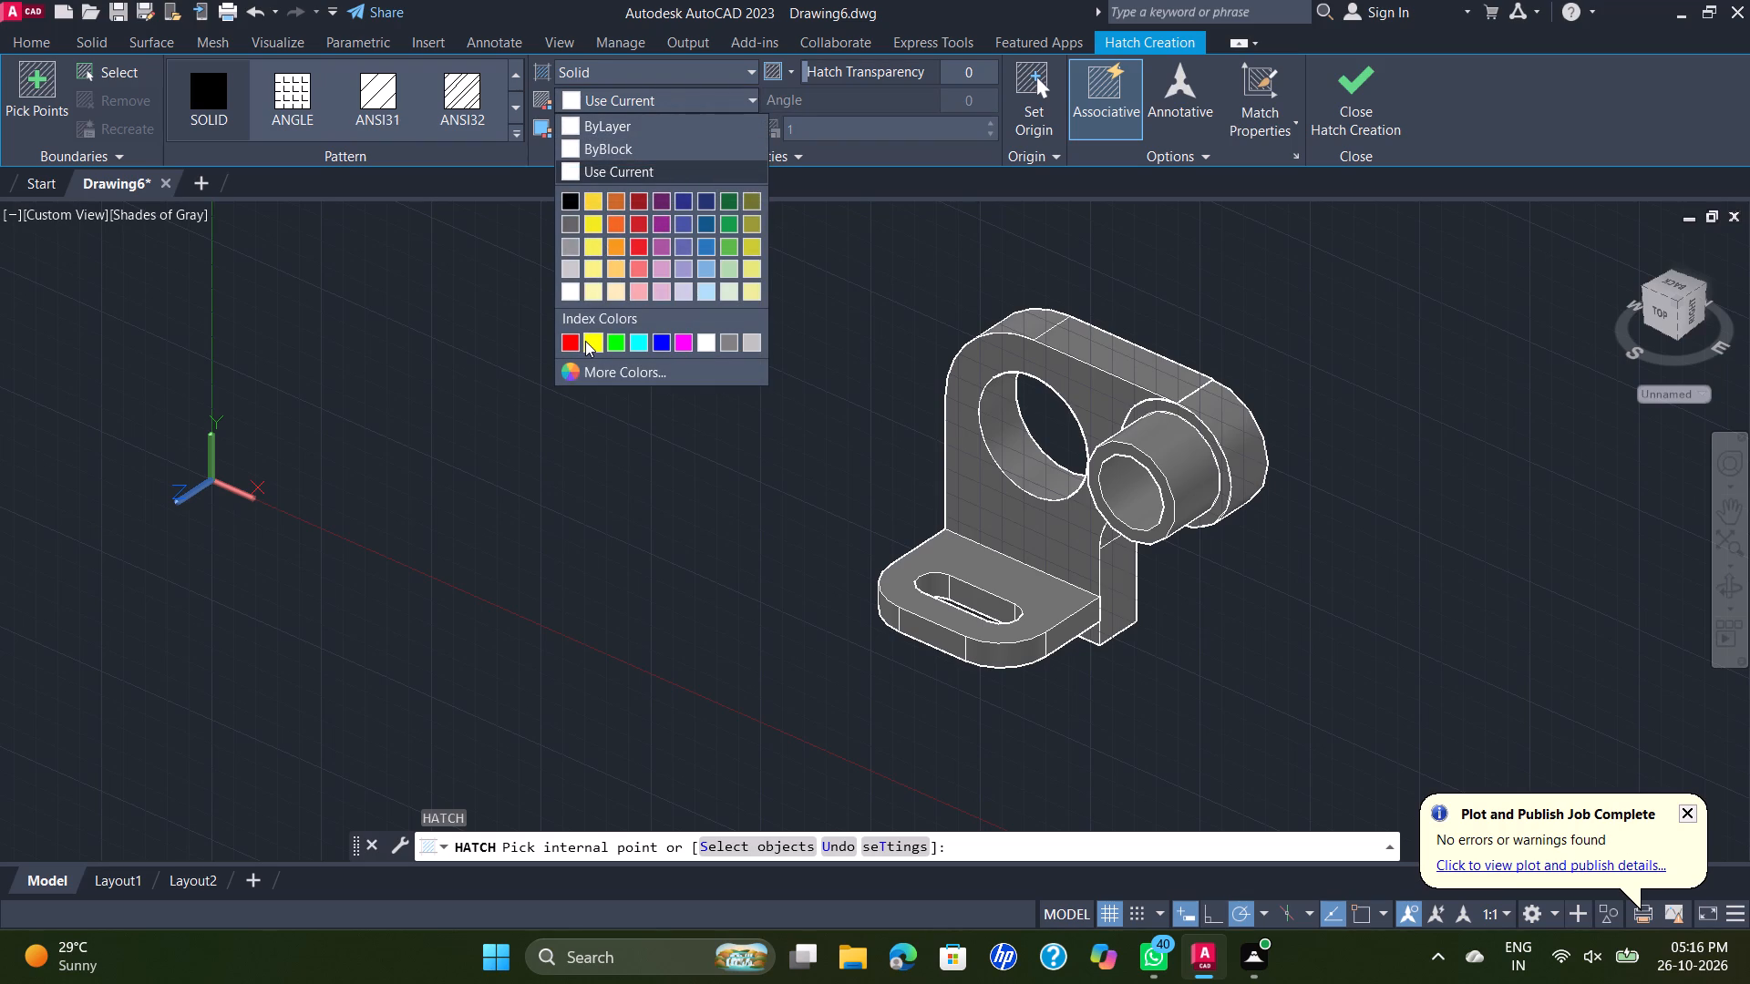
click(616, 244)
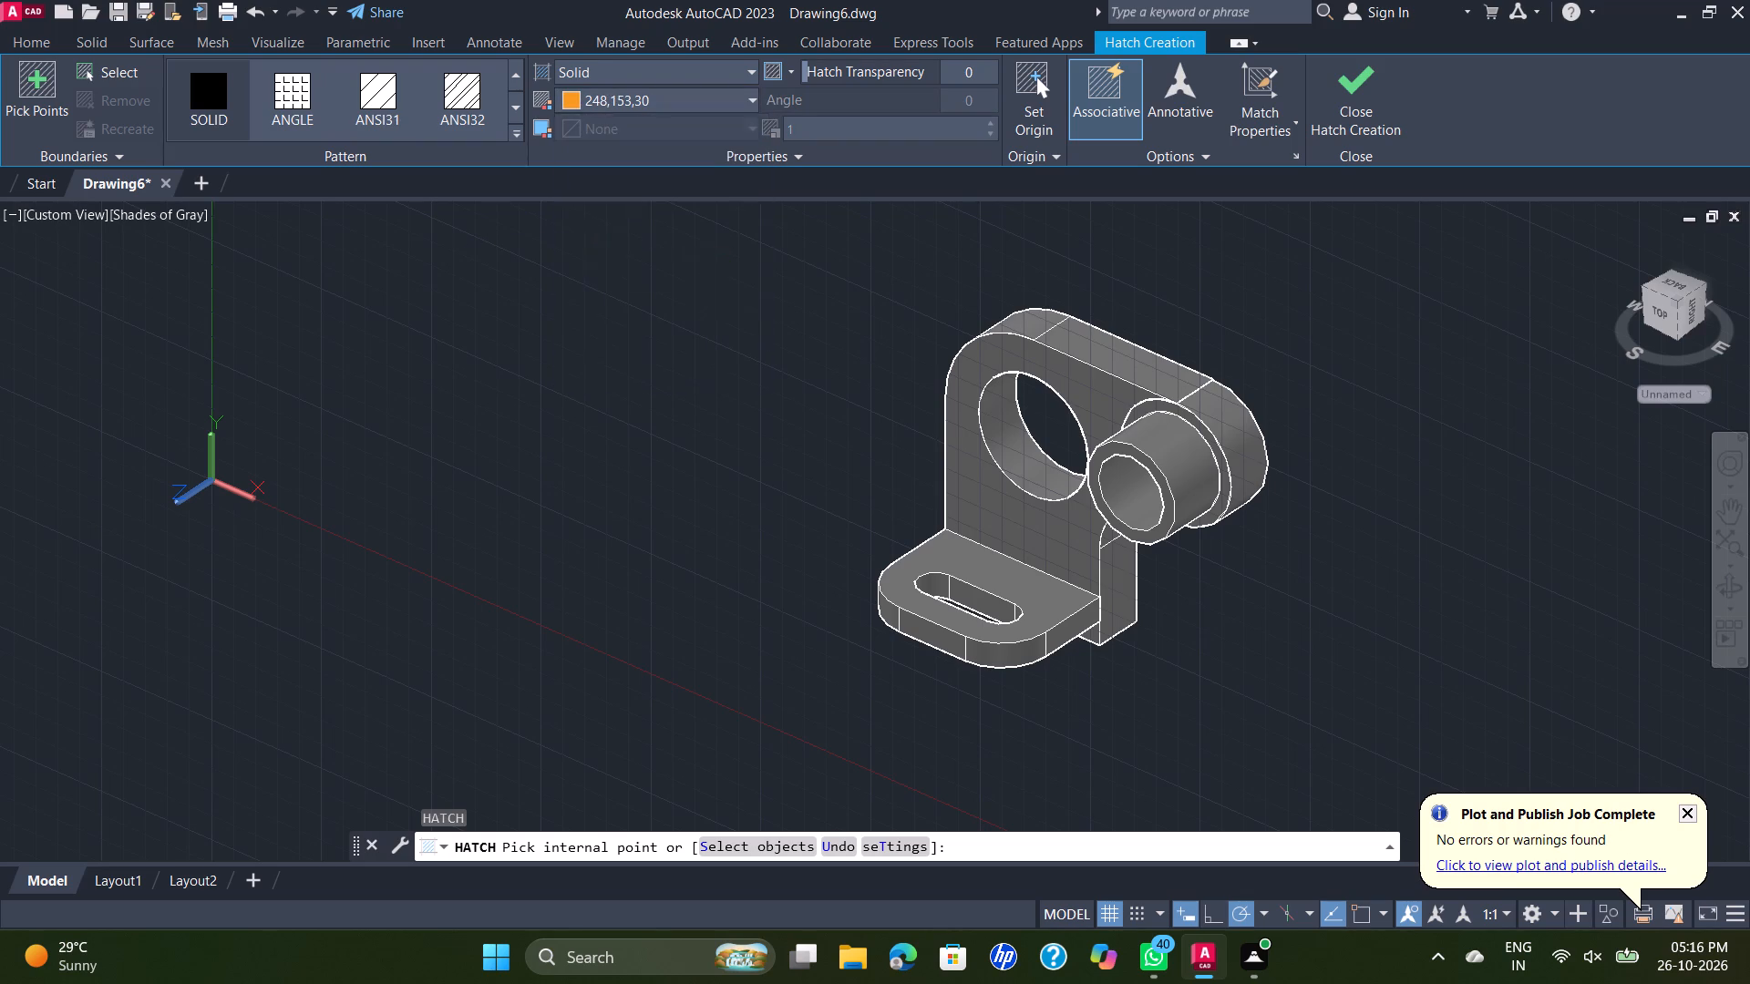
click(1087, 585)
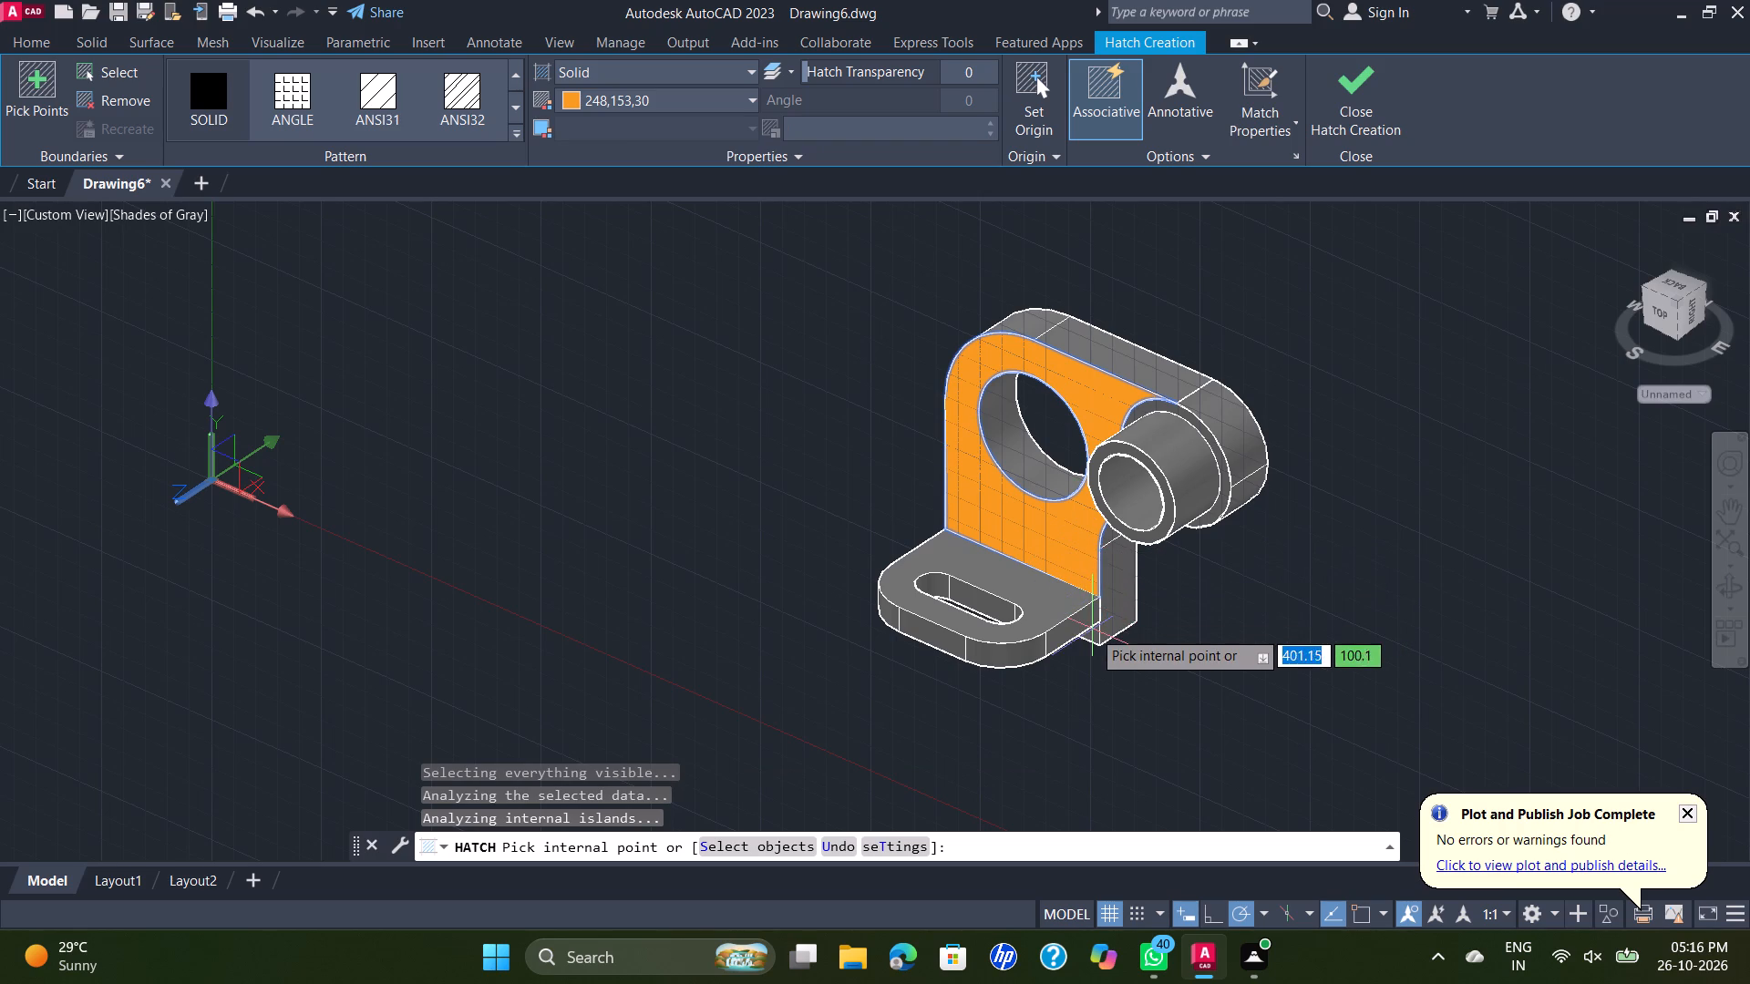
click(1092, 630)
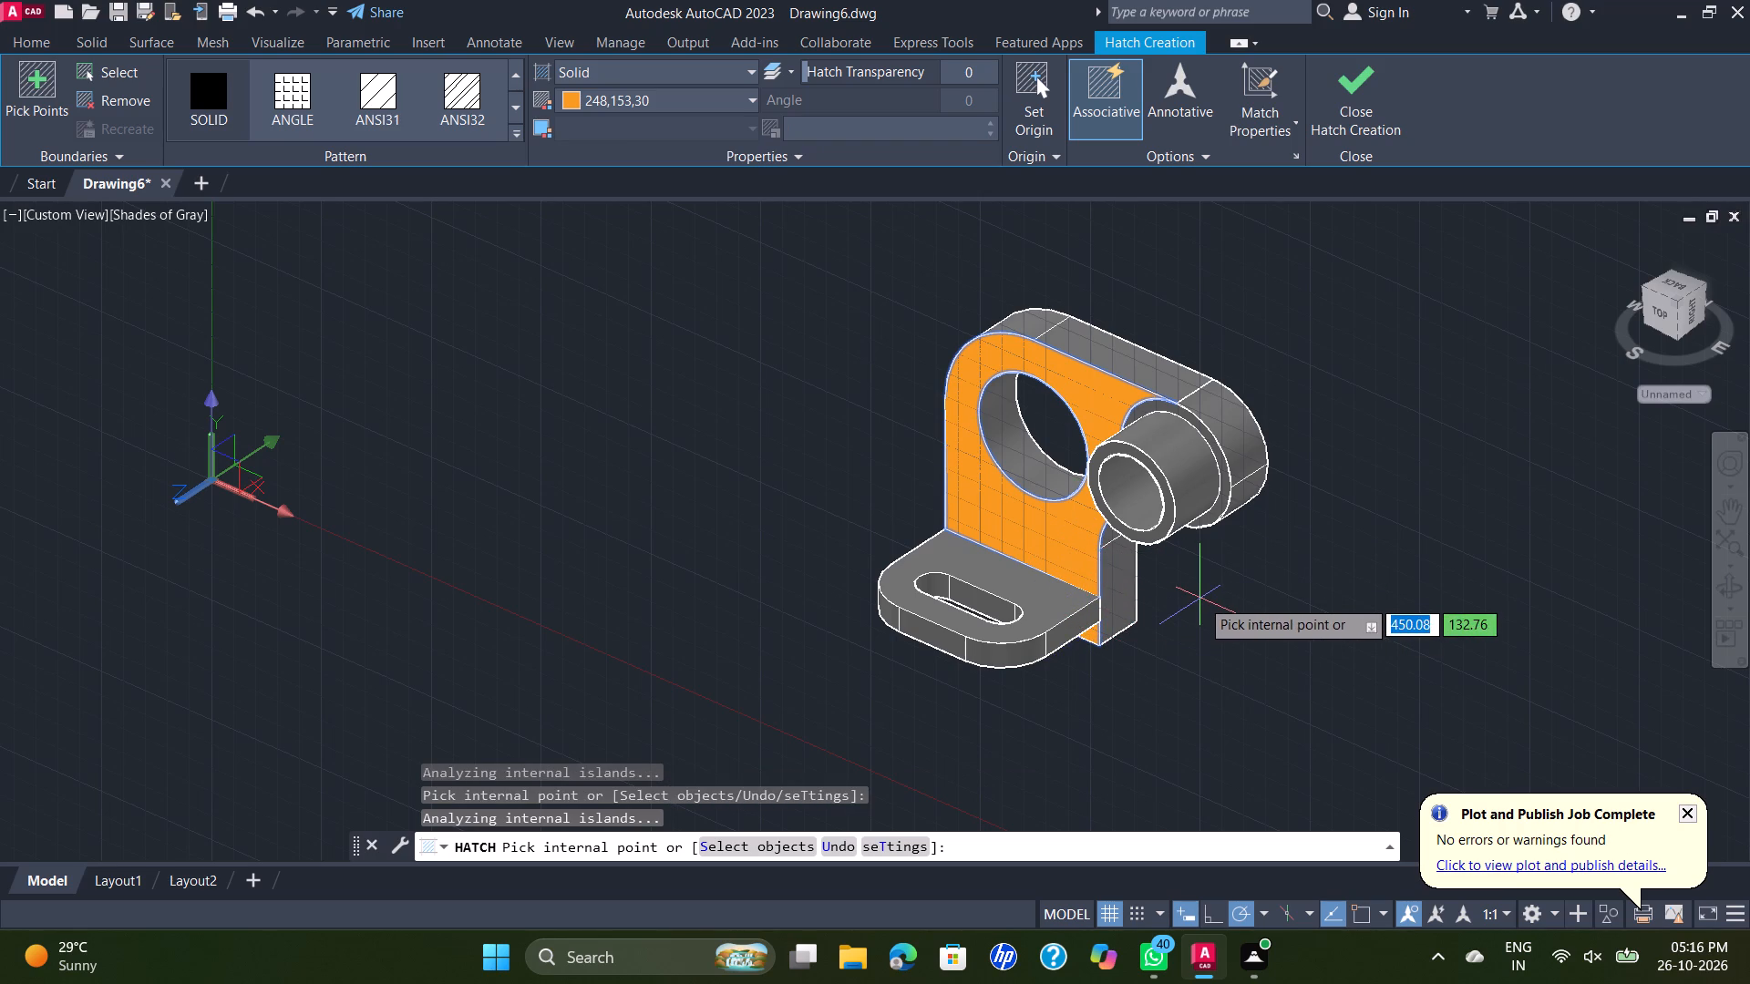
key(Escape)
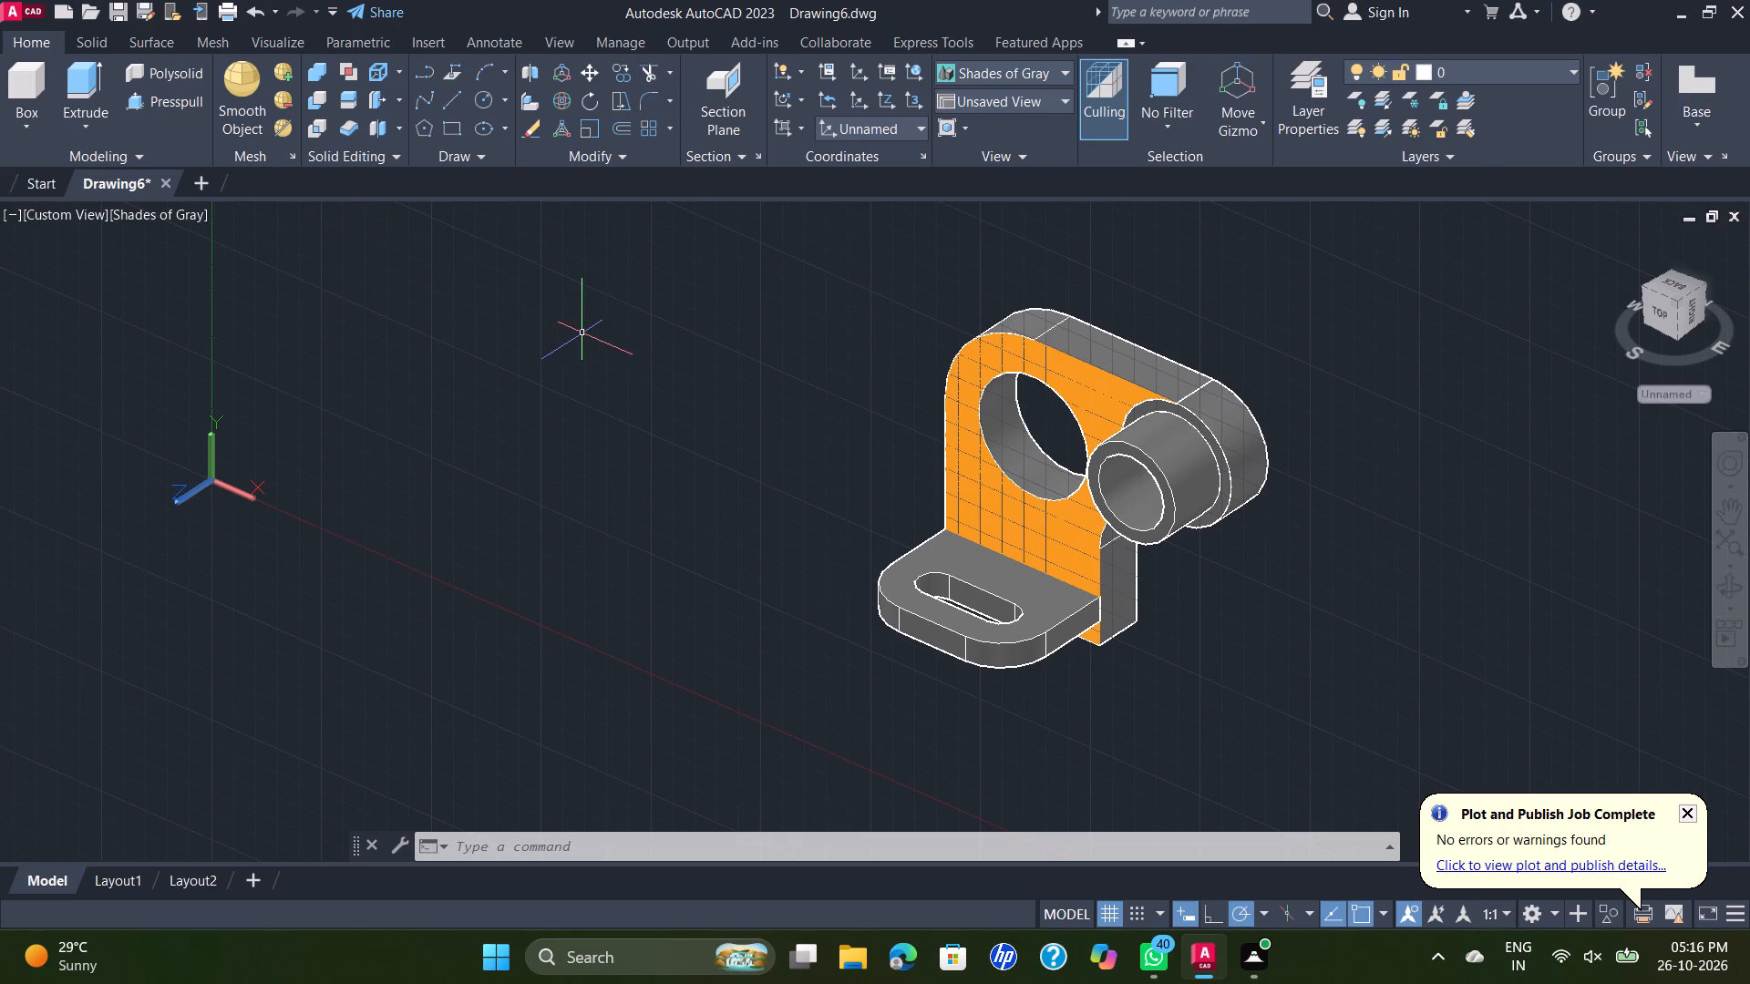
Start another solid hatch and set its true colour to dark blue 24,61,139 with hue 221, saturation 70 and luminance 32.
key(h)
key(Return)
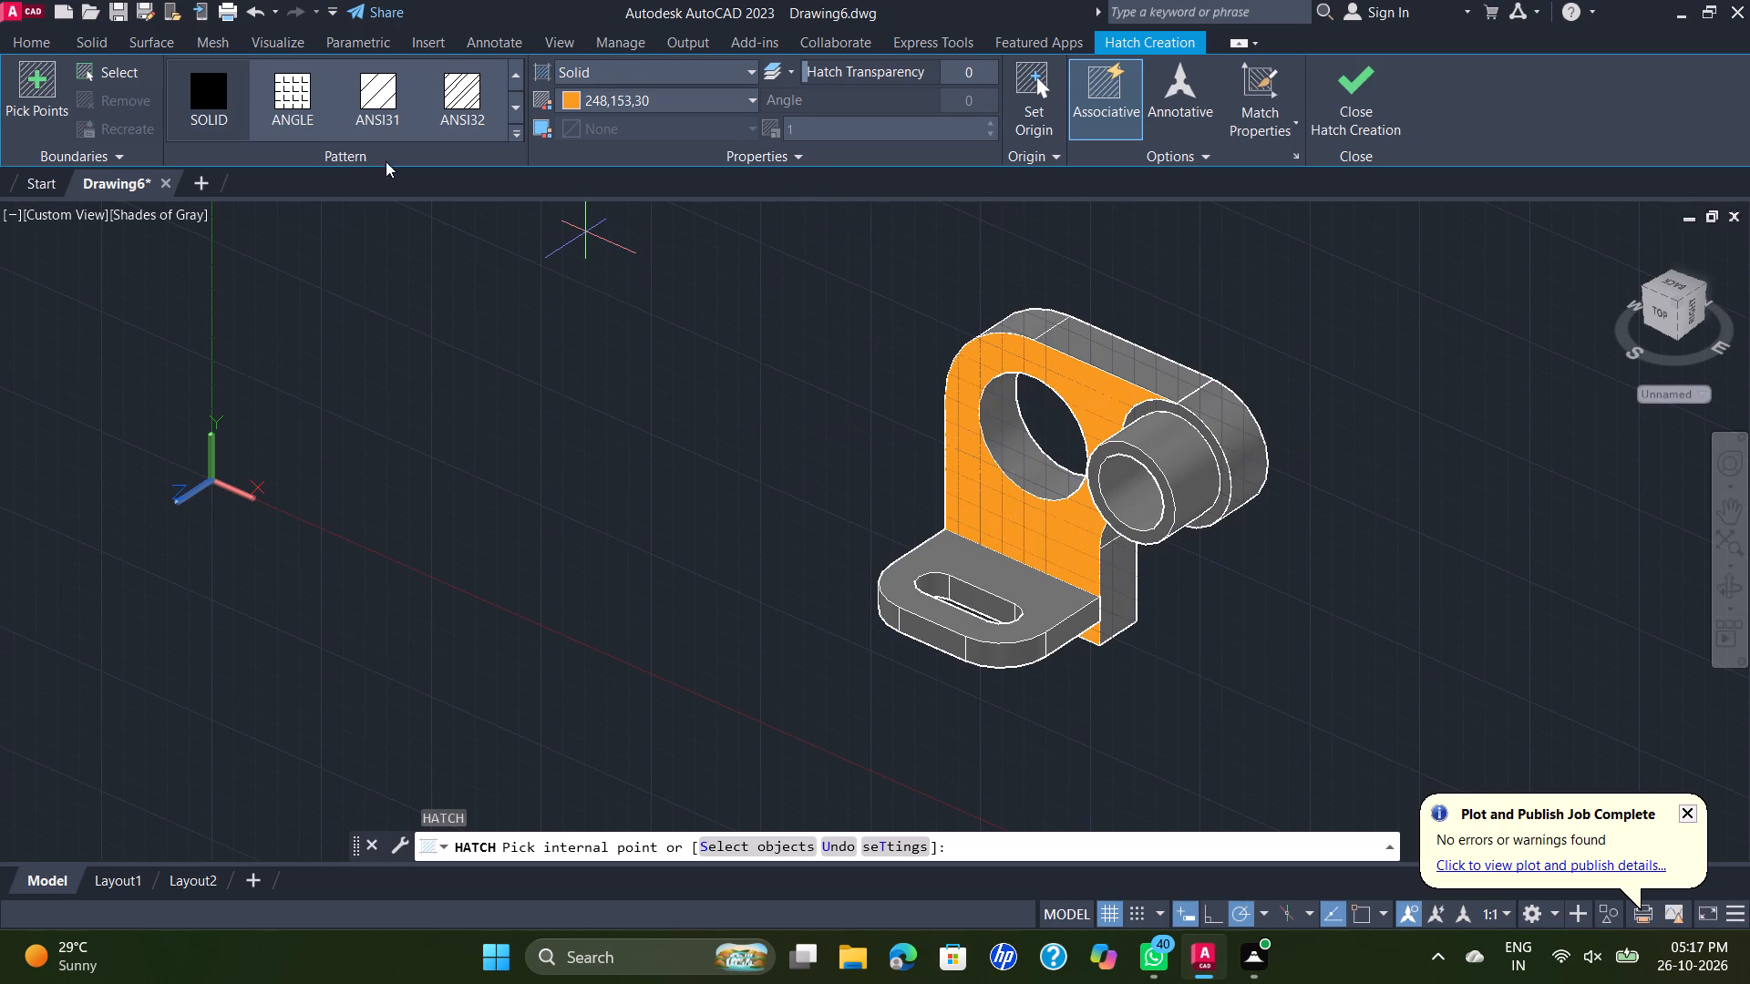
click(751, 101)
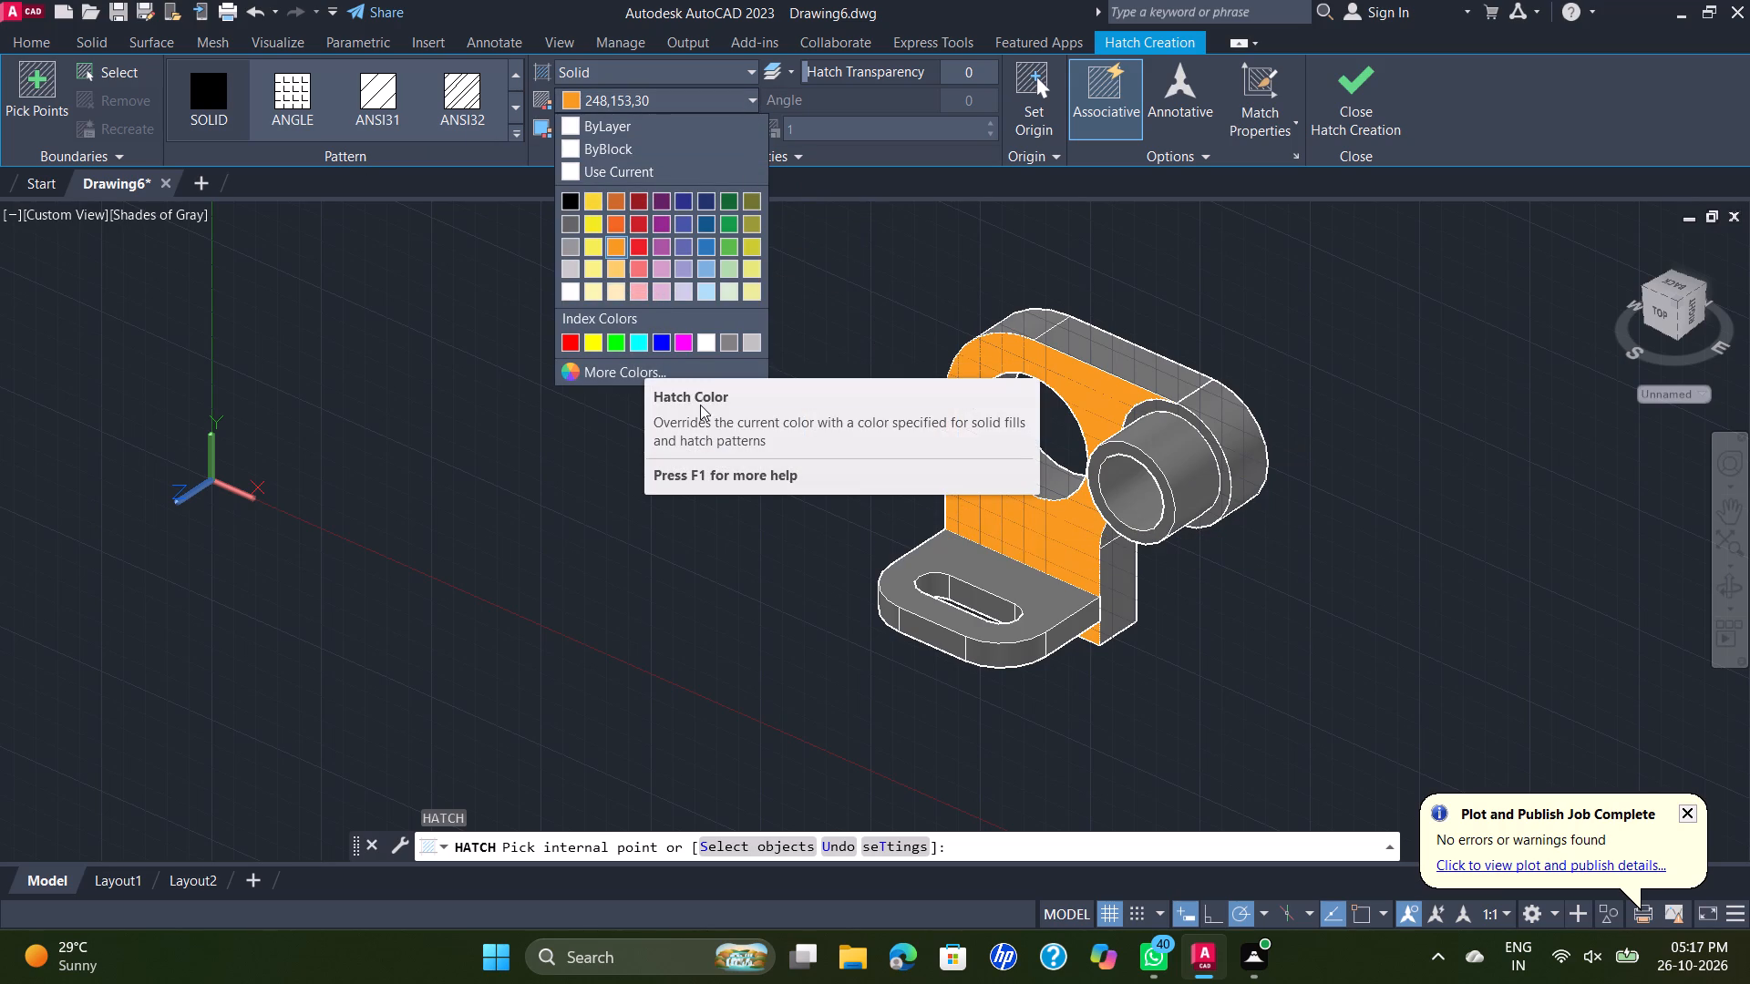
click(641, 375)
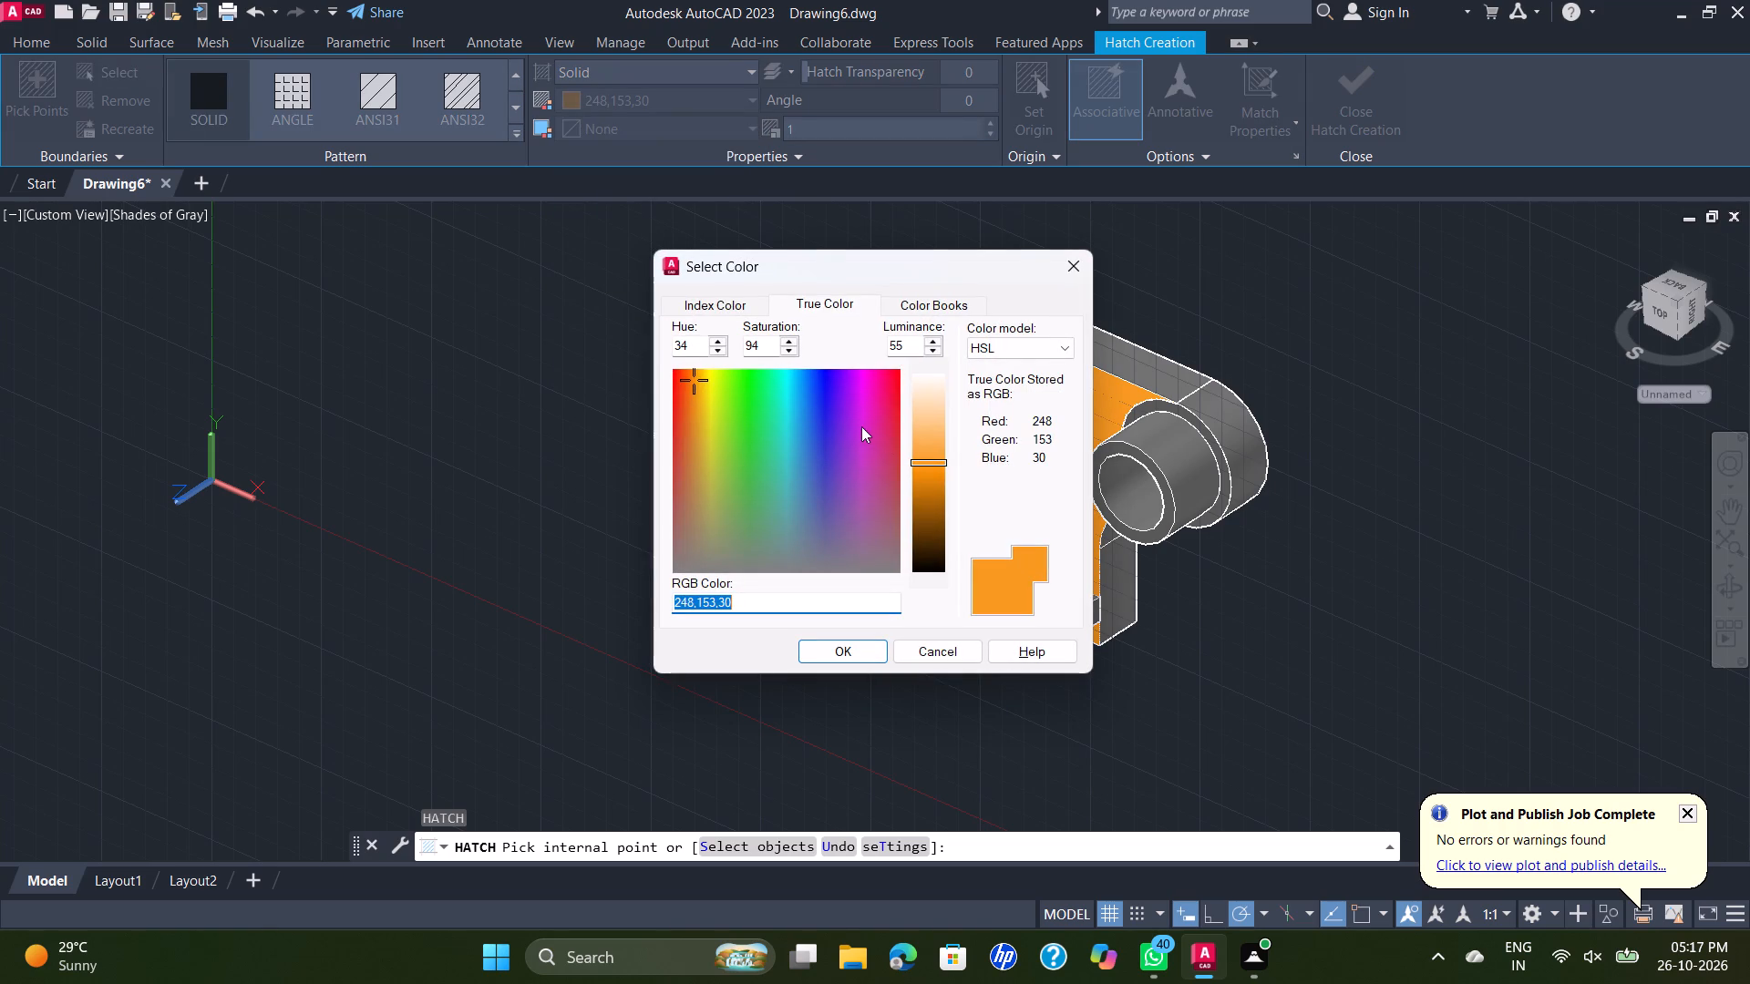
scroll(861, 426, down, 2)
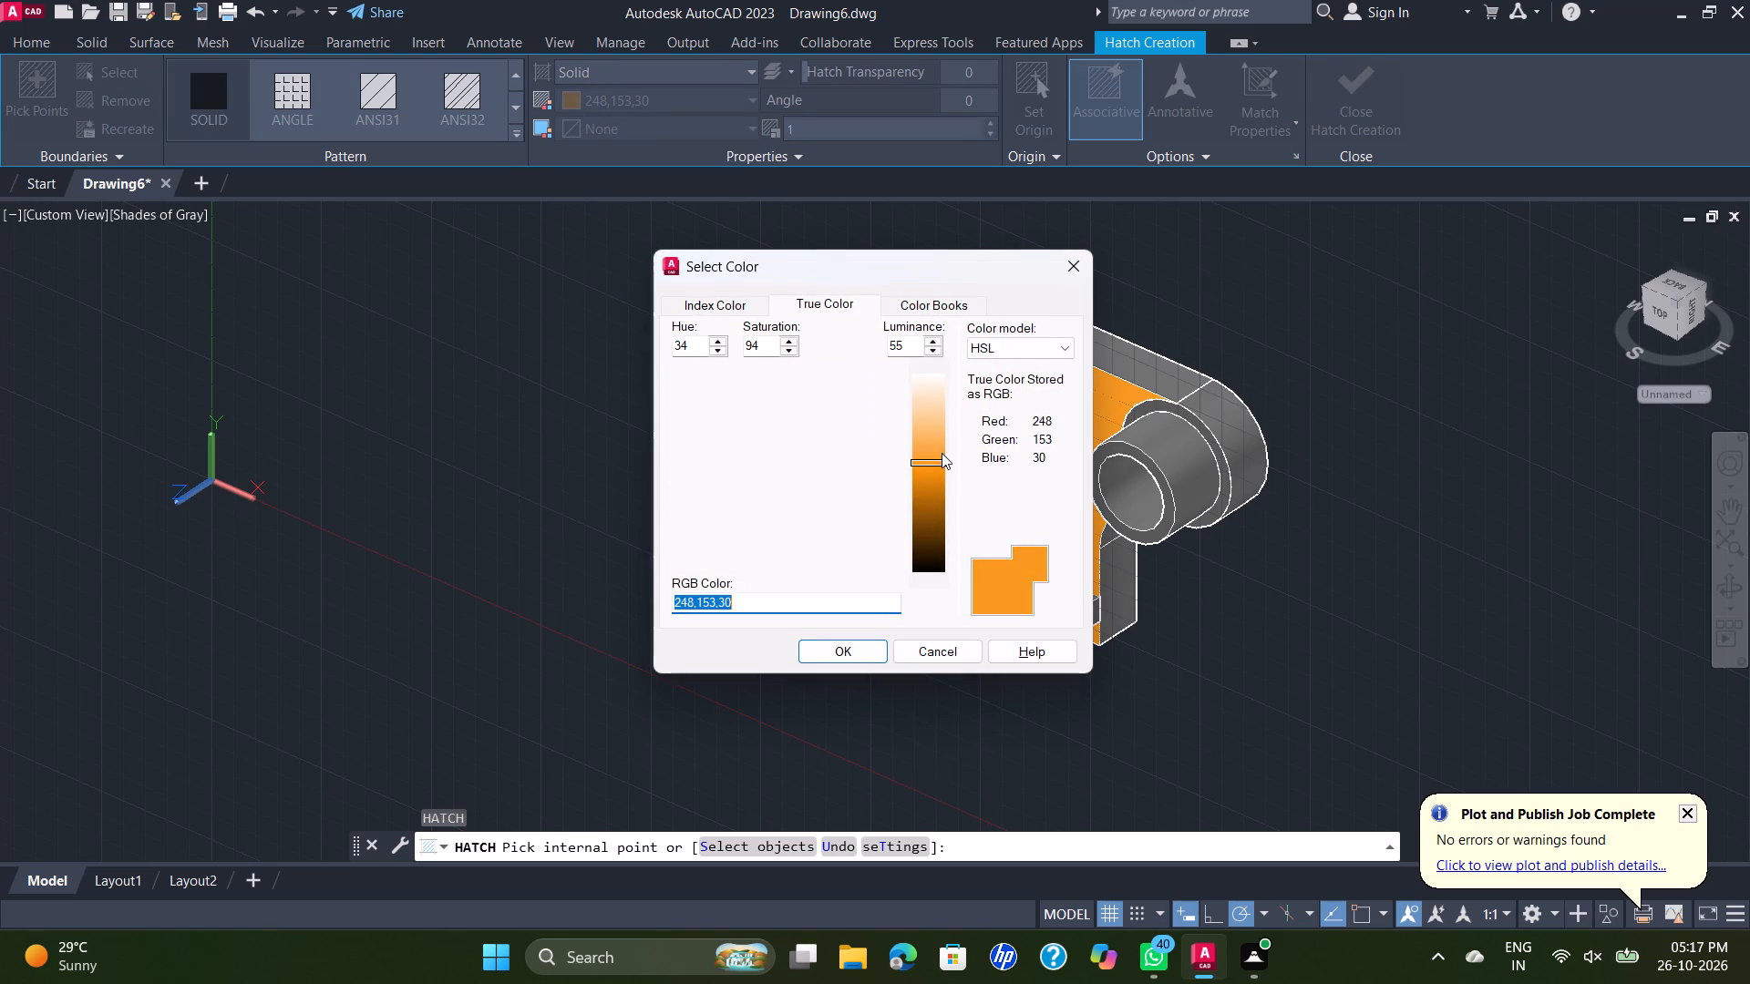
drag(940, 454, 923, 395)
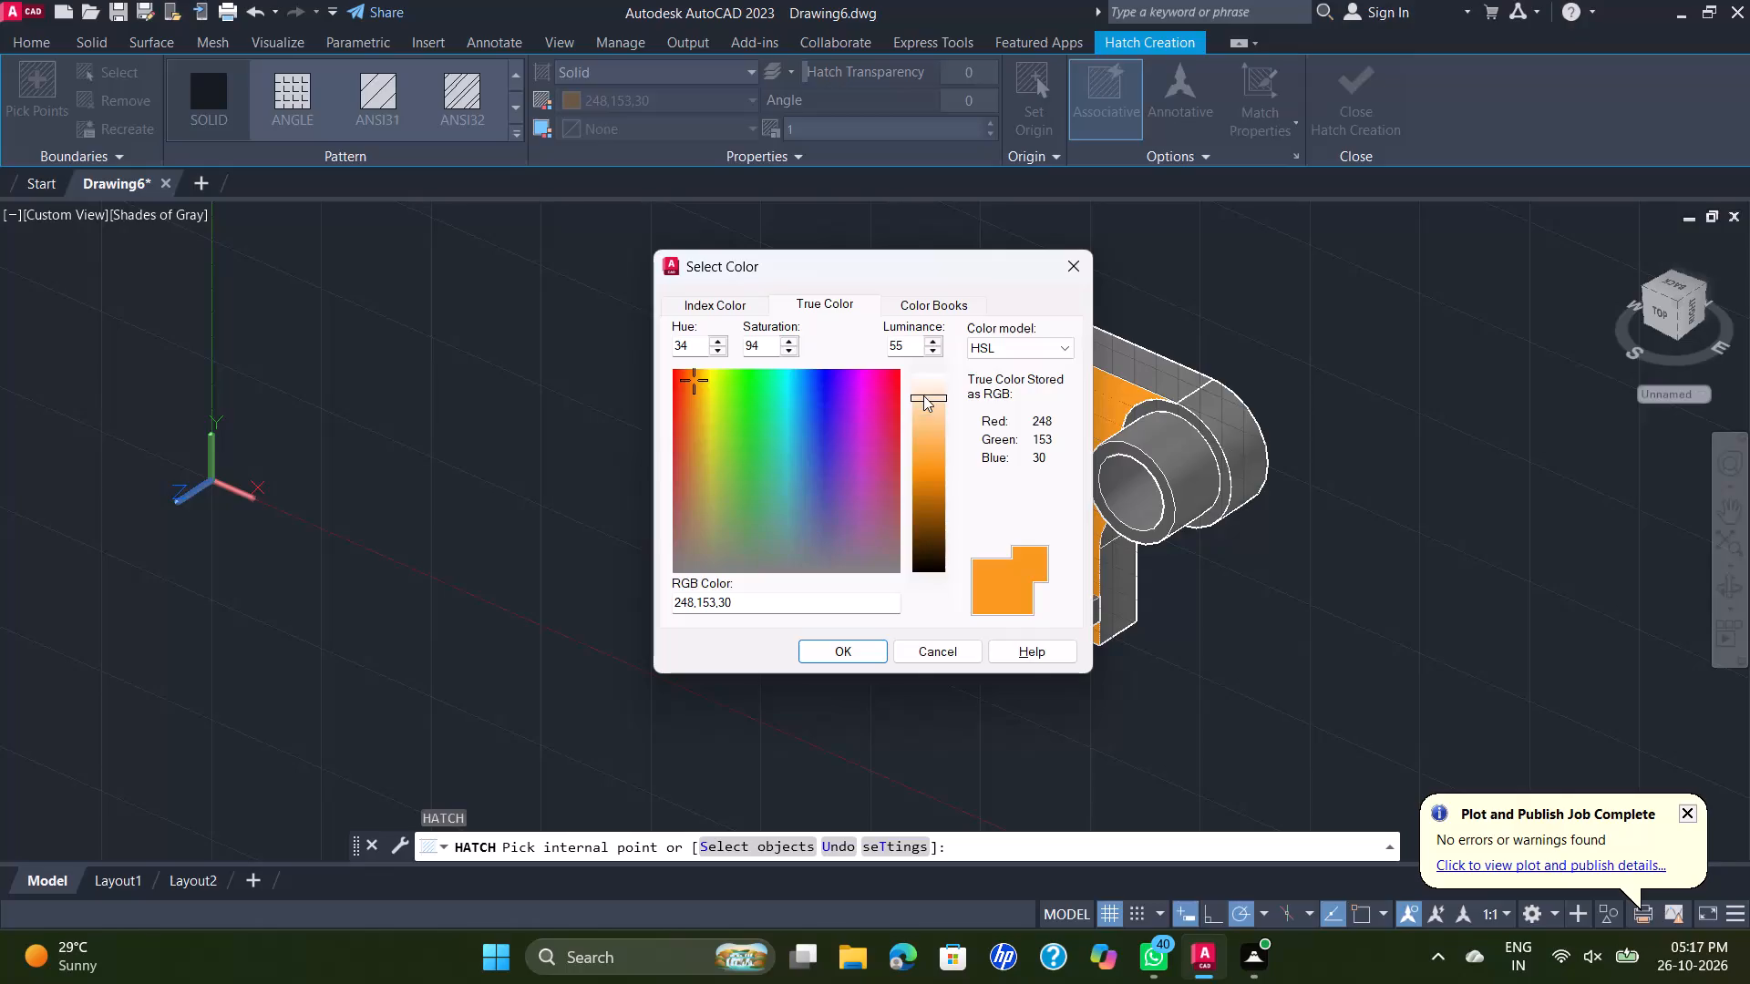
drag(923, 395, 935, 538)
click(1055, 339)
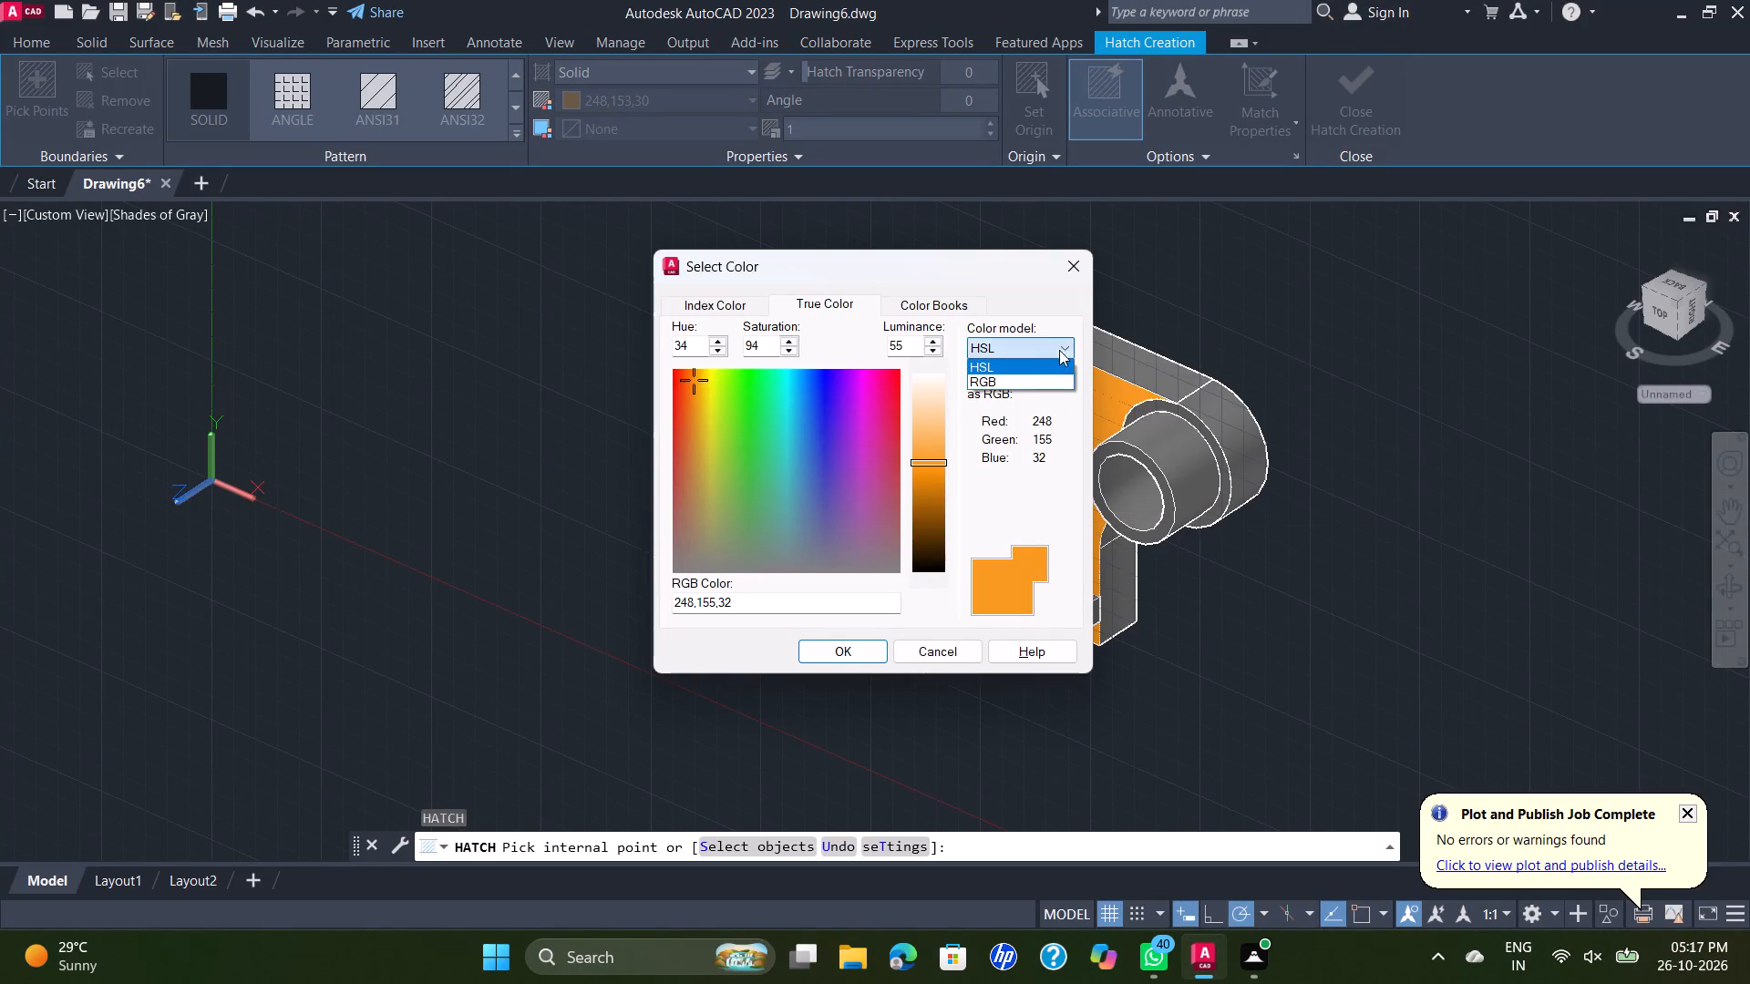
click(1059, 354)
click(779, 341)
click(787, 353)
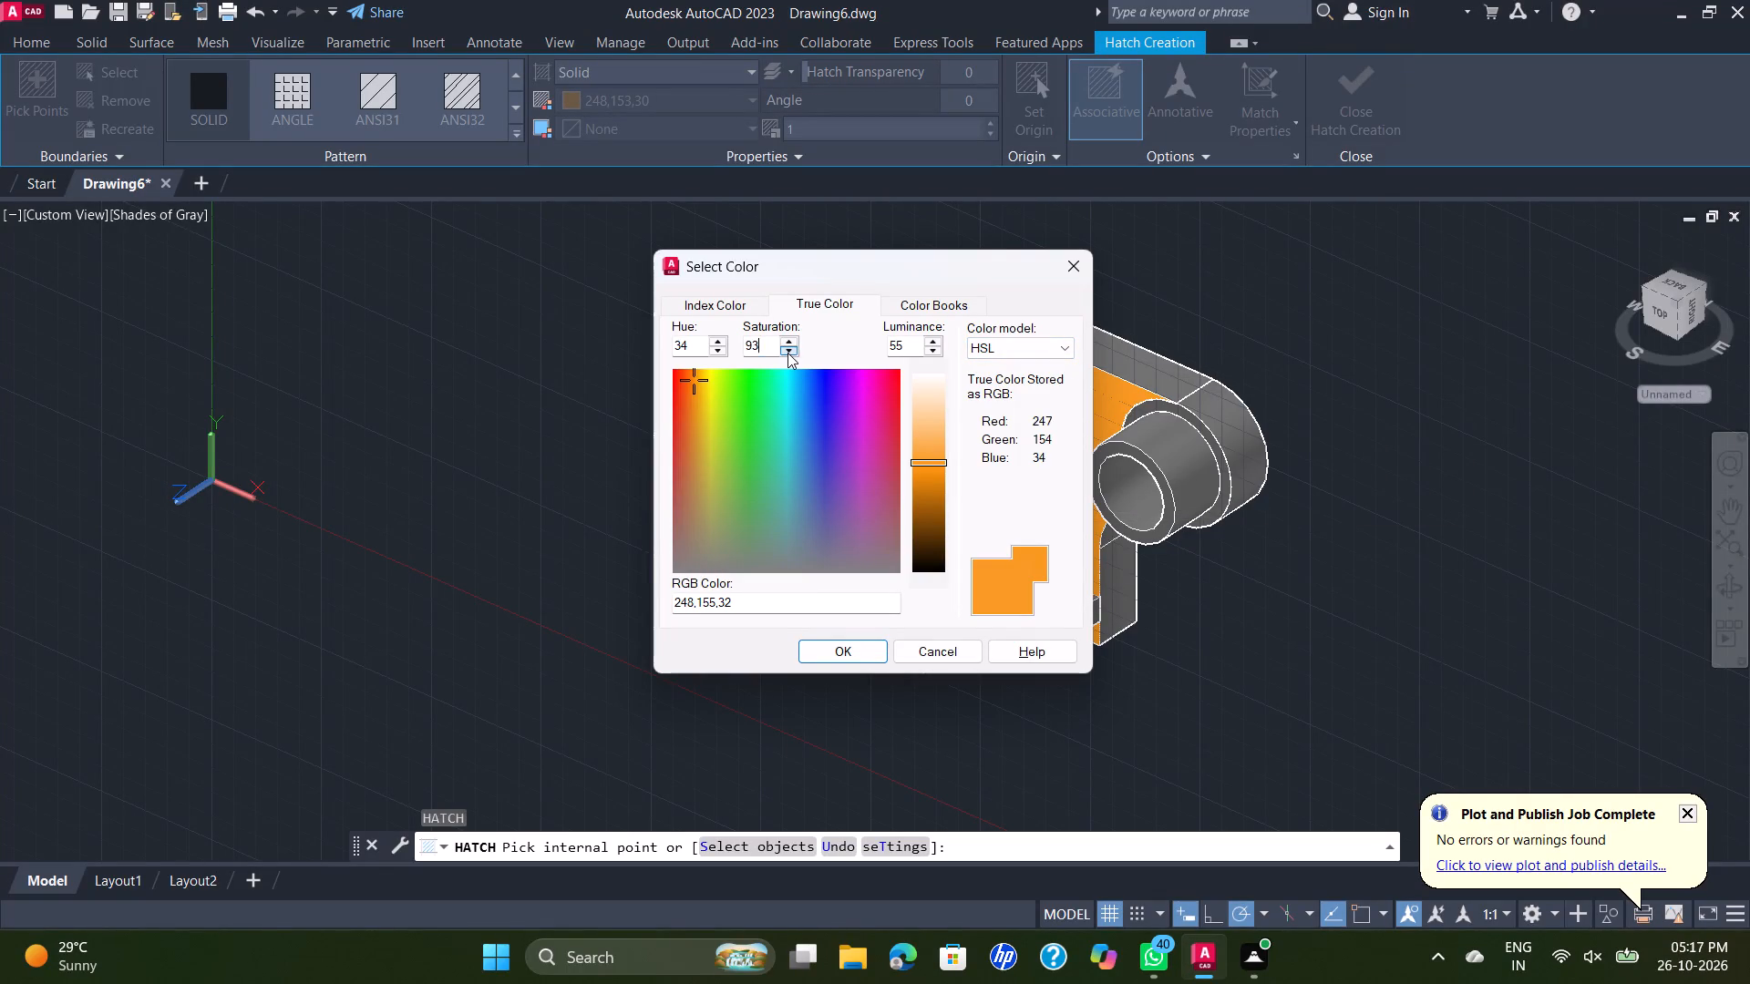
click(787, 353)
click(787, 353)
click(847, 413)
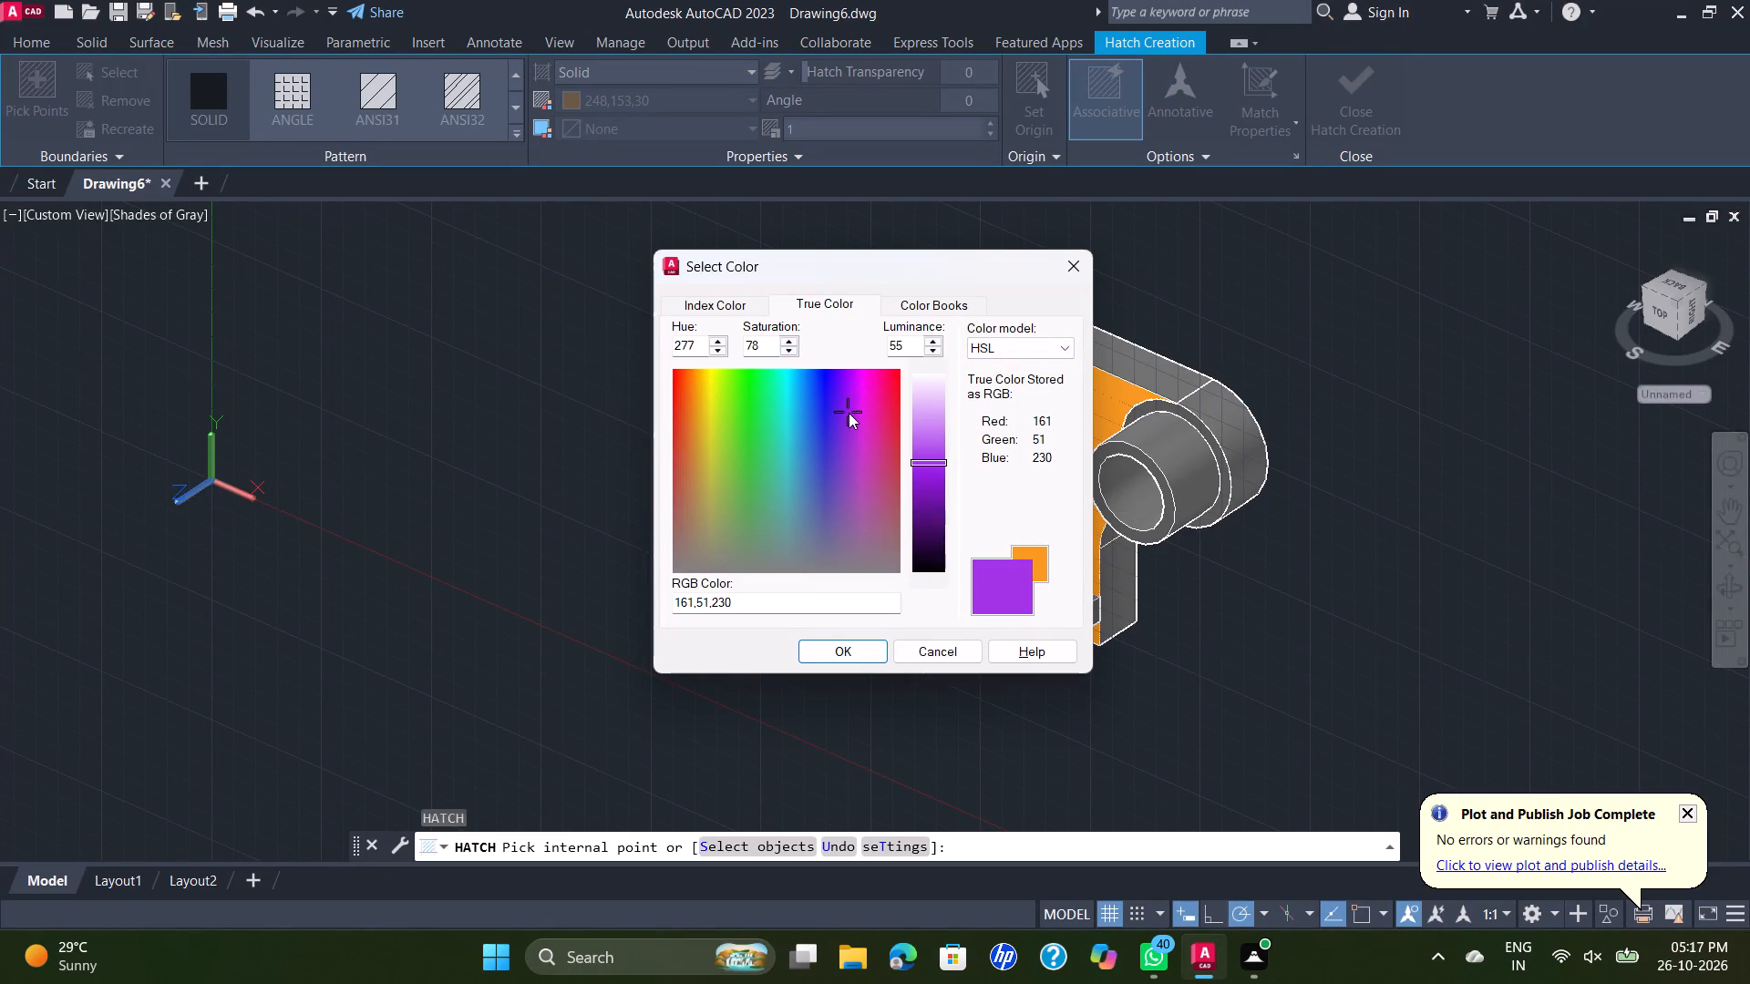
click(818, 417)
click(837, 424)
click(832, 426)
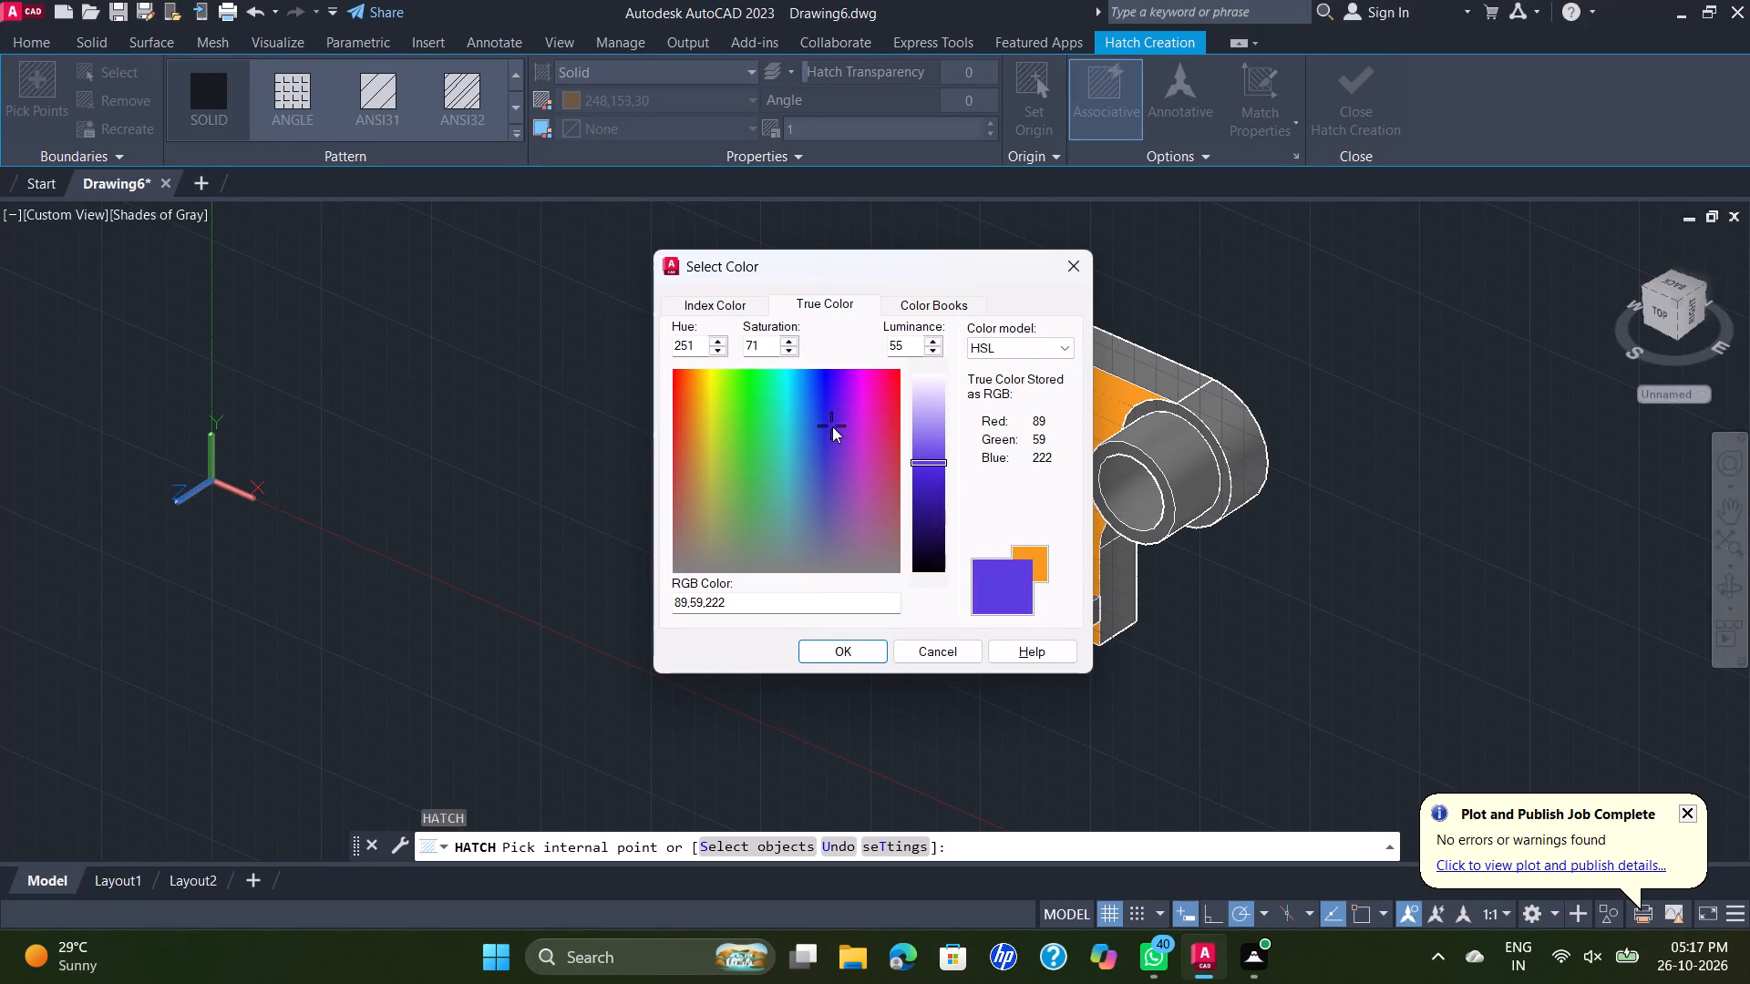
click(826, 424)
click(819, 424)
click(813, 427)
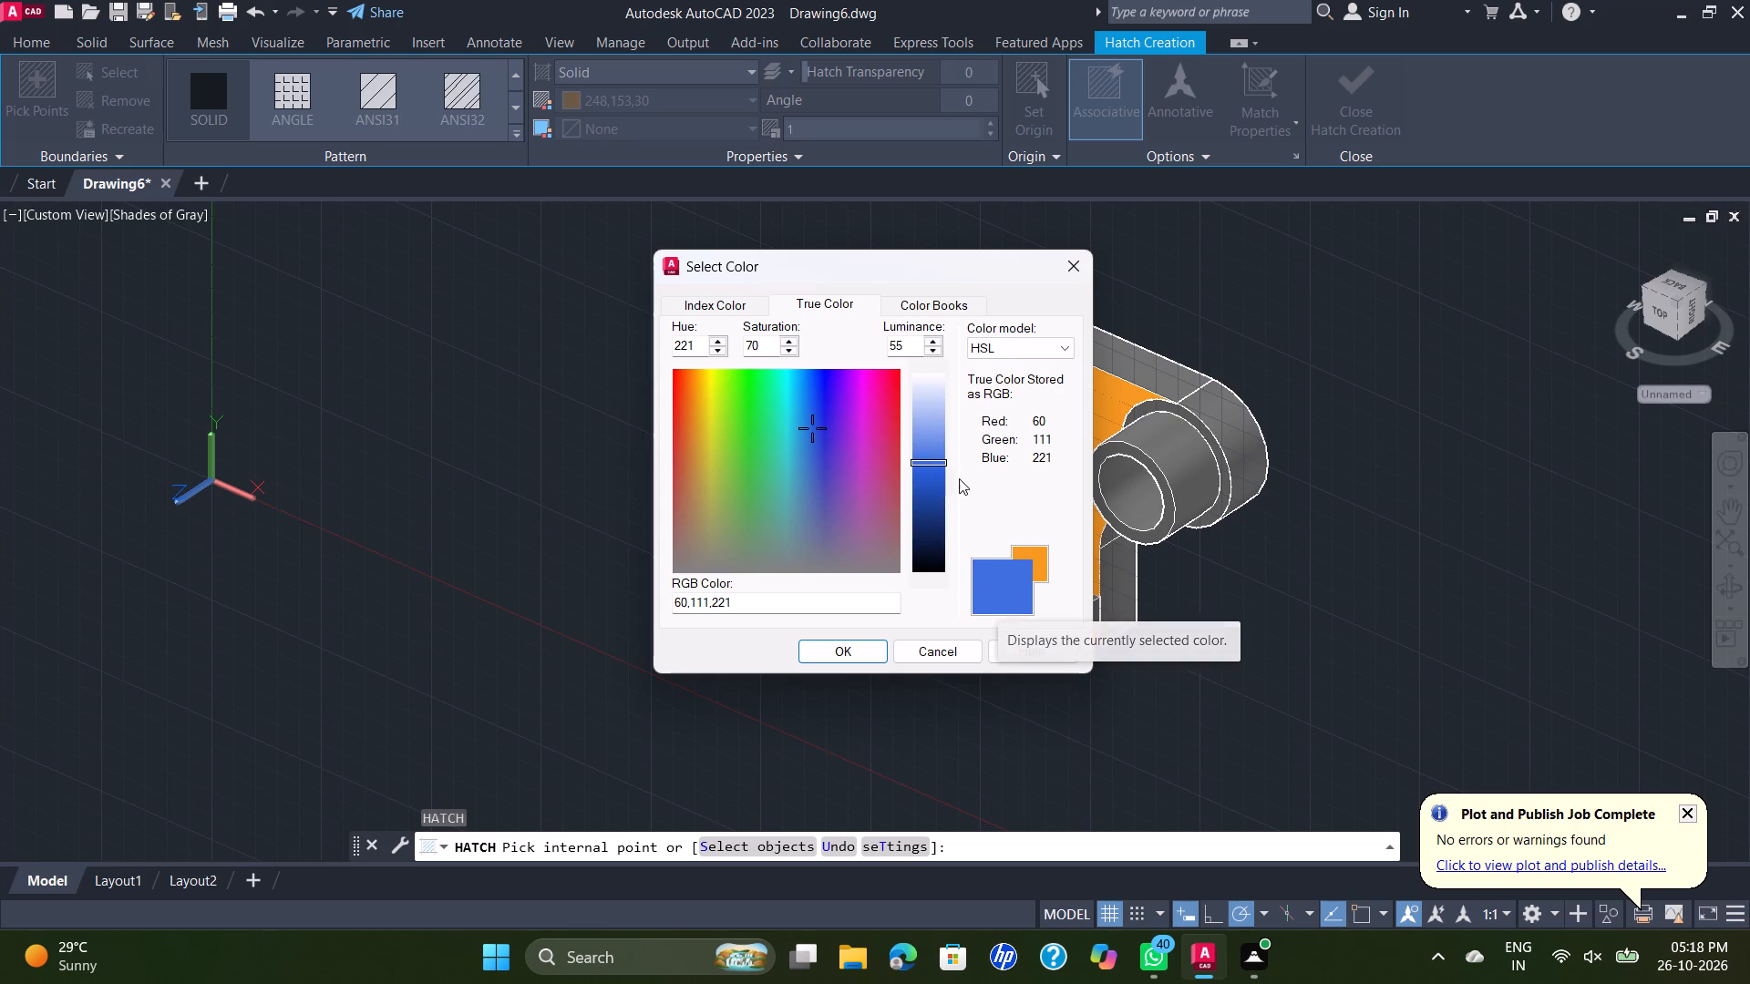
drag(932, 456, 925, 558)
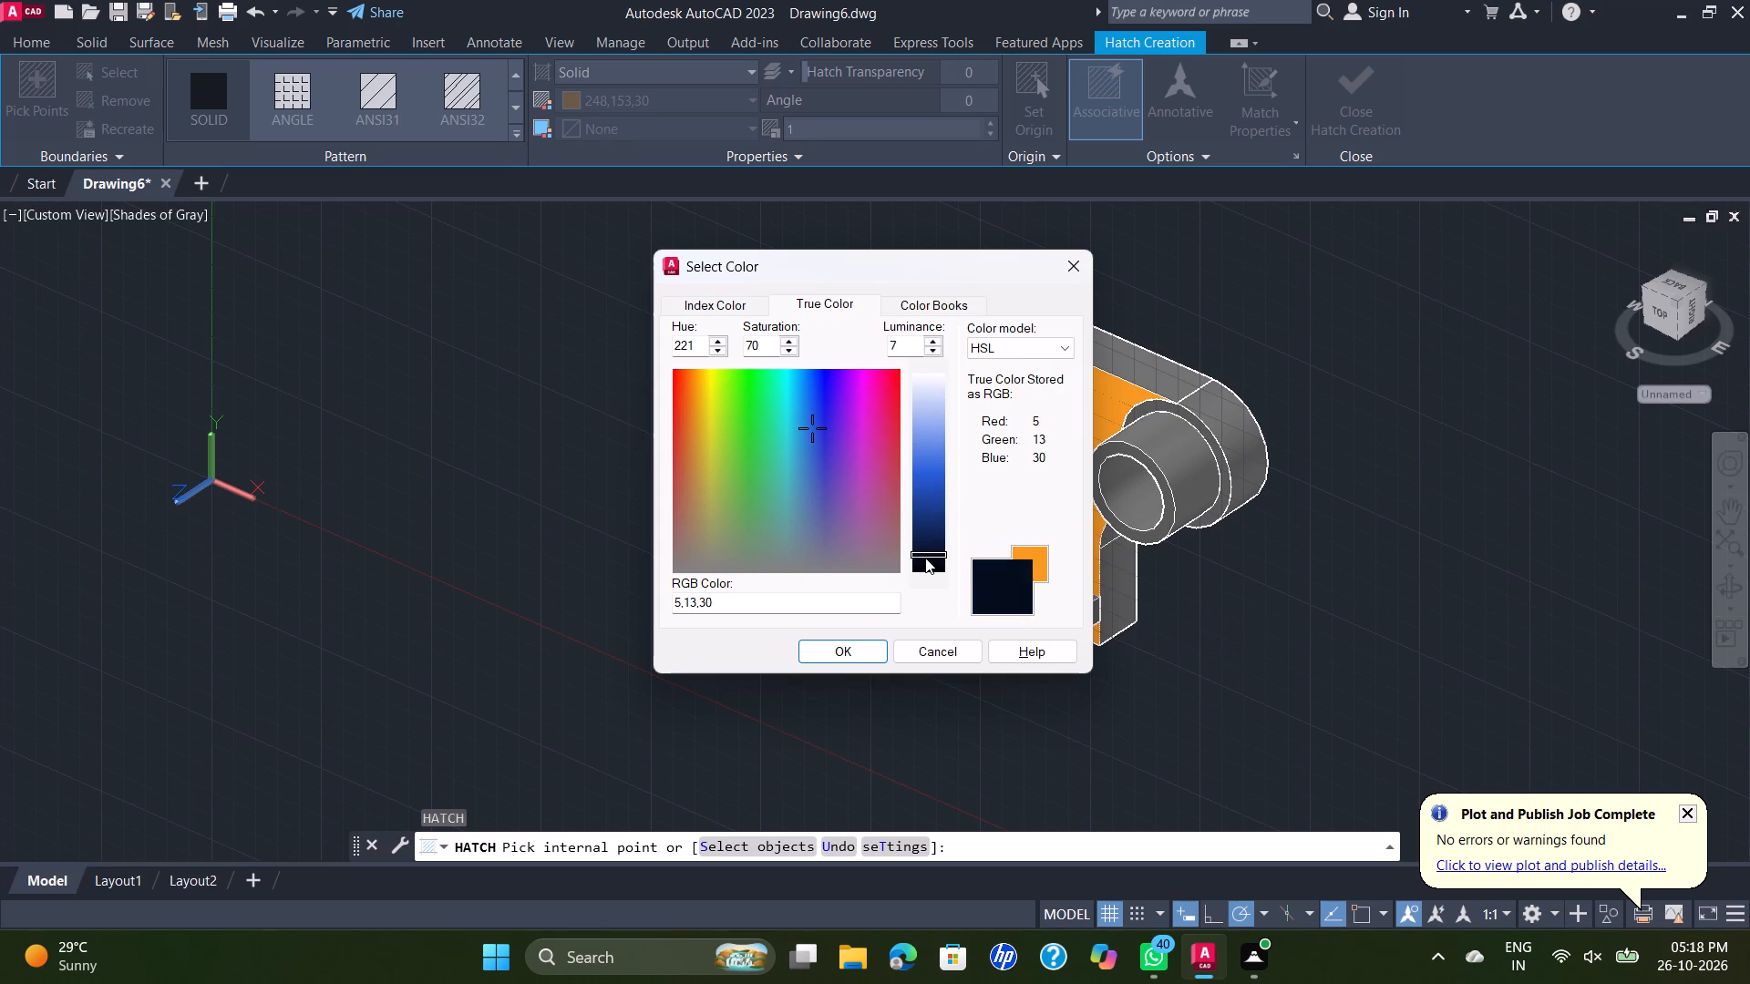
drag(925, 558, 935, 534)
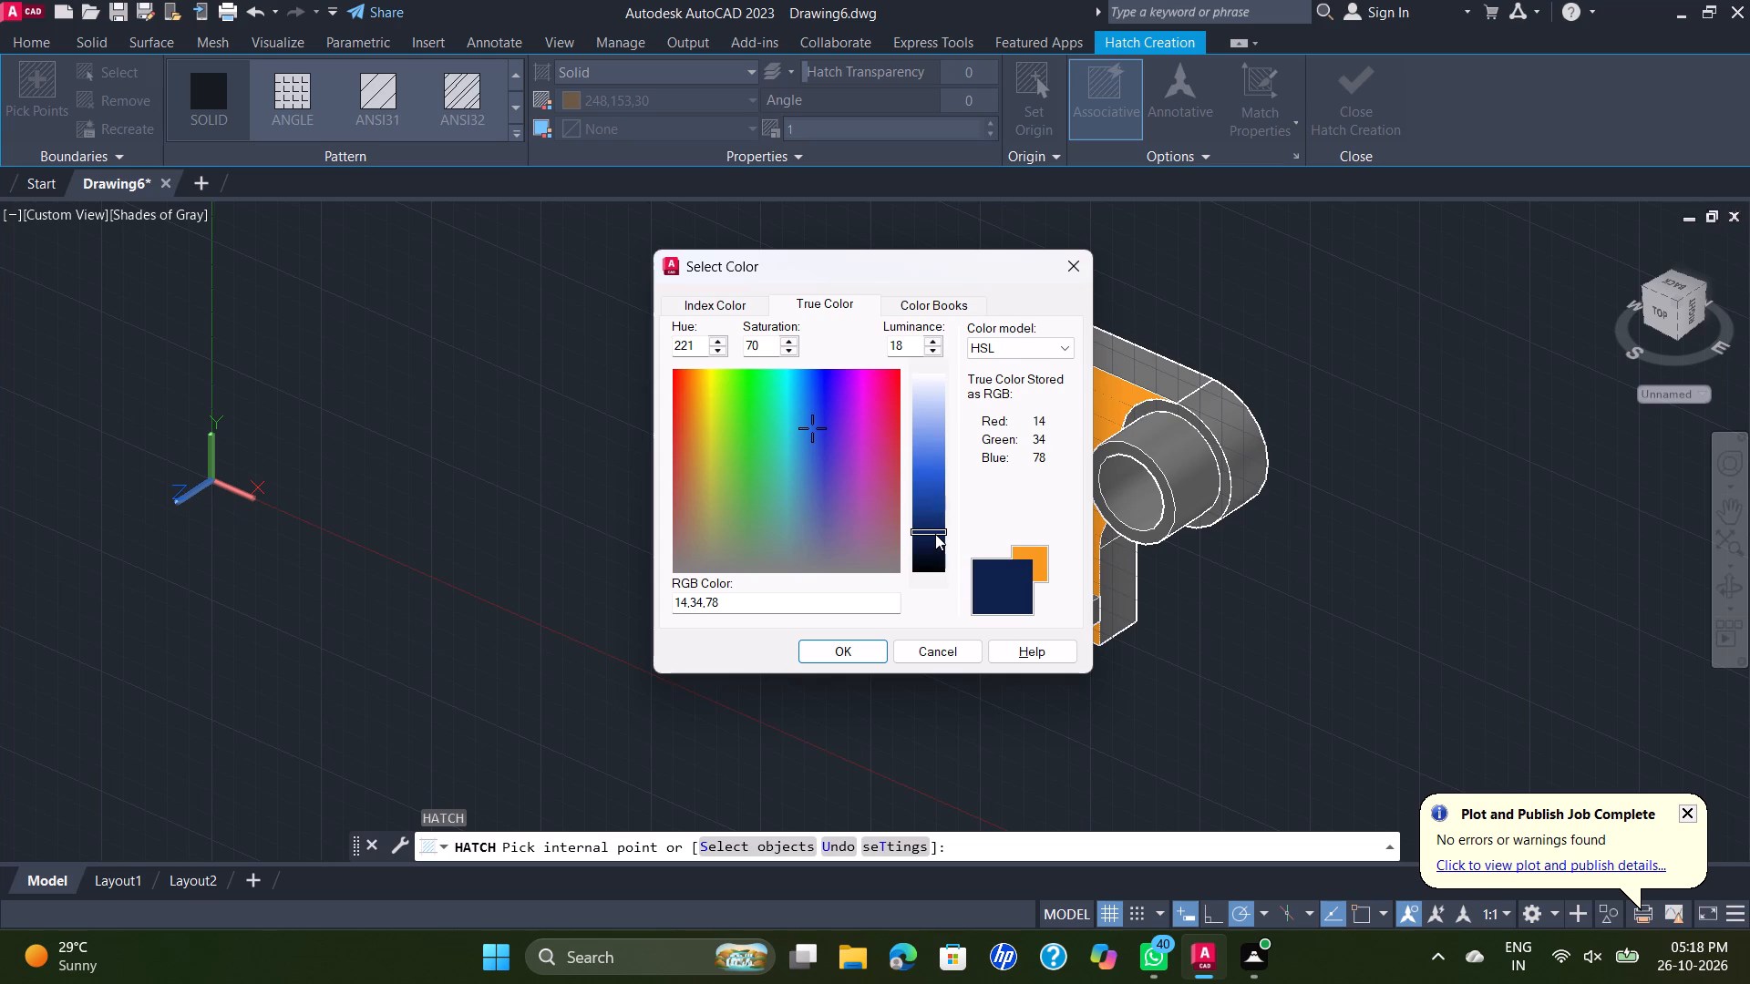
drag(935, 534, 946, 507)
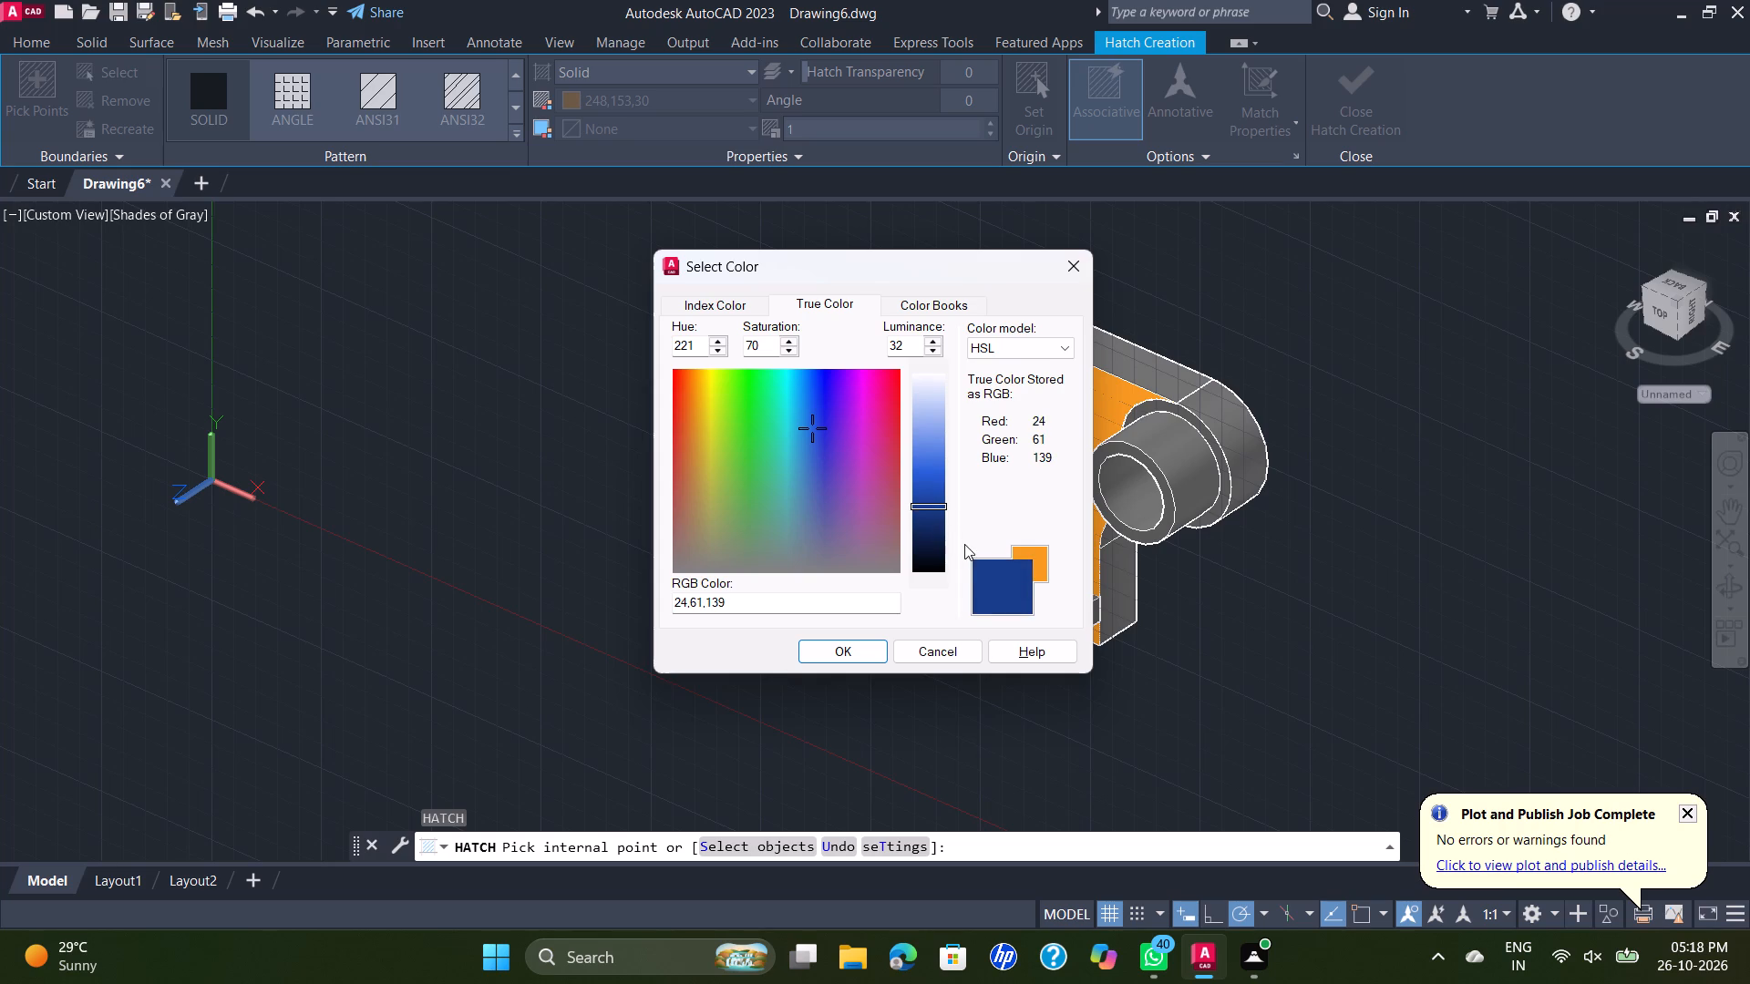
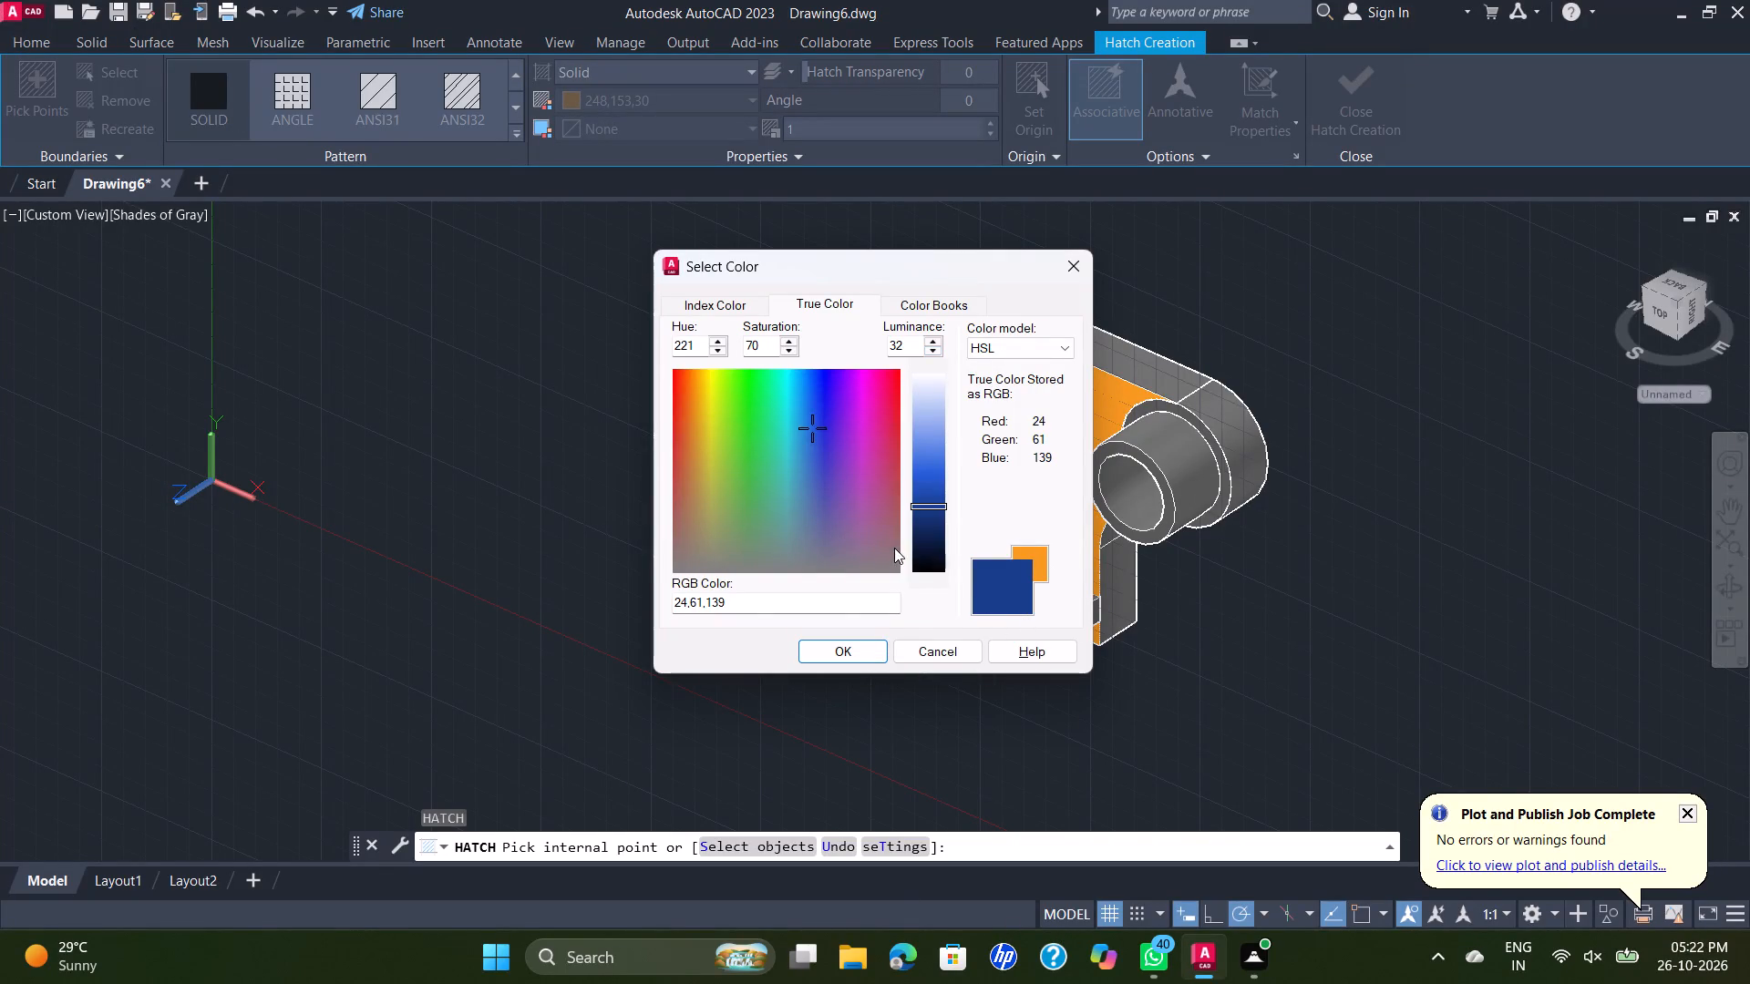
Hatch the bracket's front face with a solid fill, changing the hatch colour to 16,86,137 before finishing.
click(845, 654)
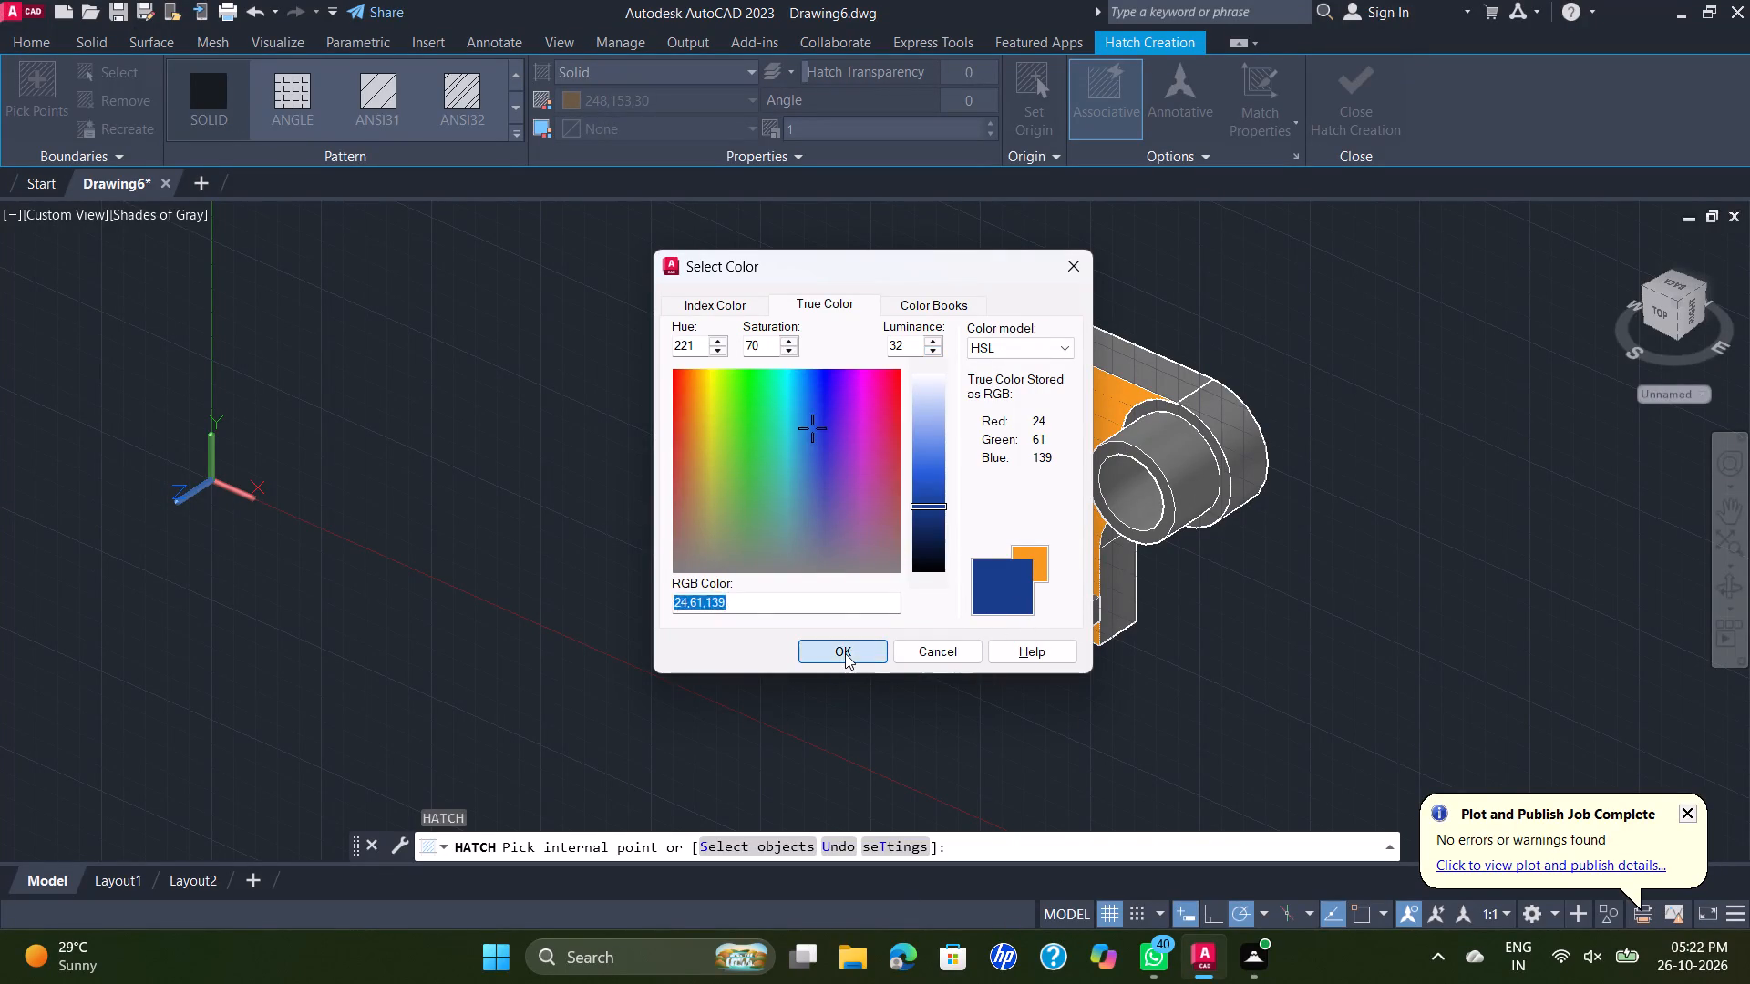
click(1027, 528)
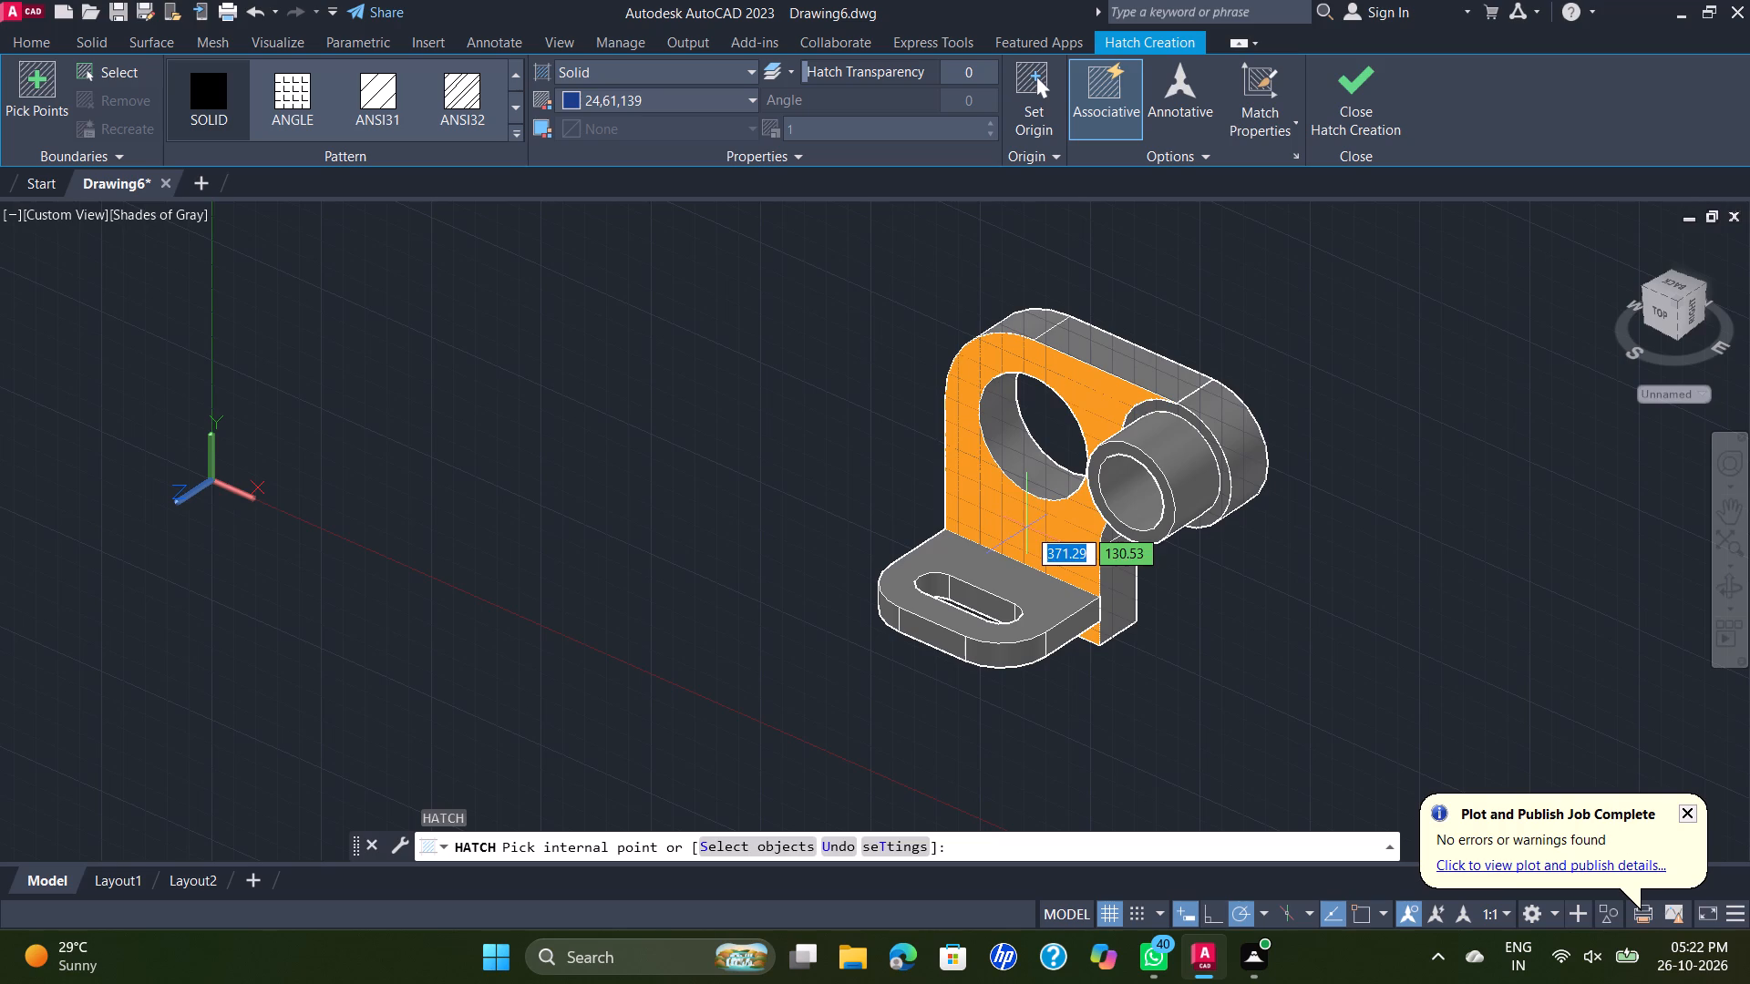
click(1054, 540)
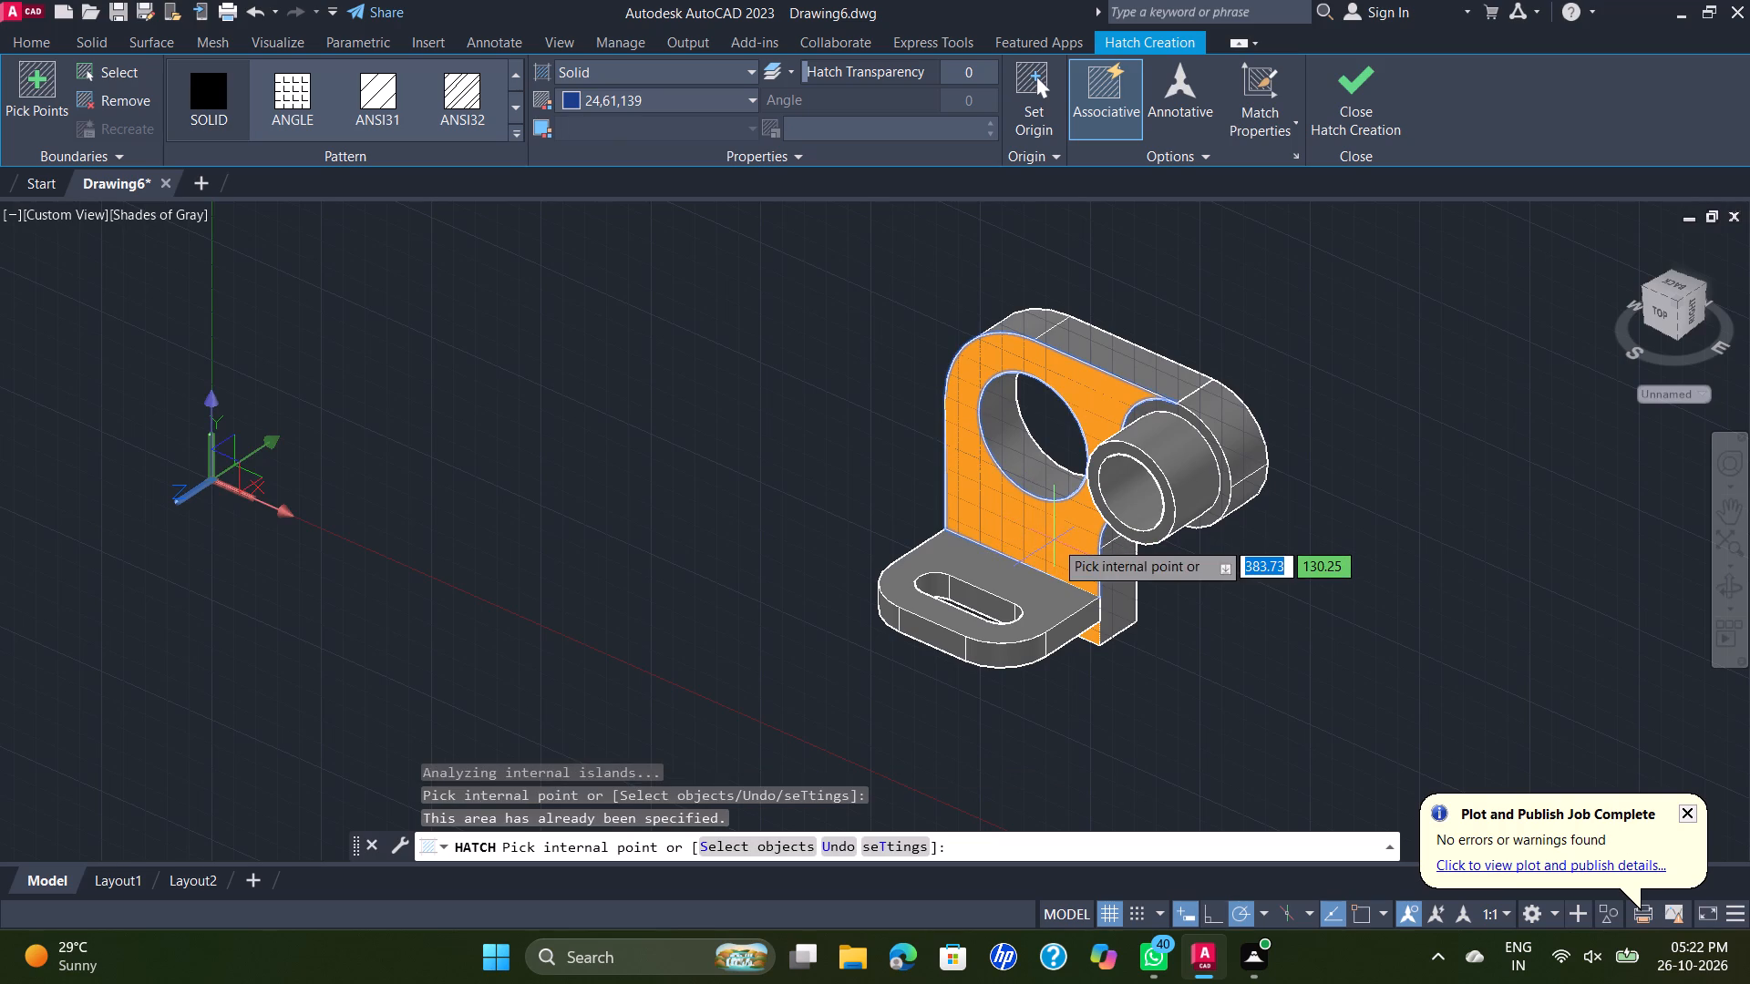
click(1054, 540)
double_click(1055, 539)
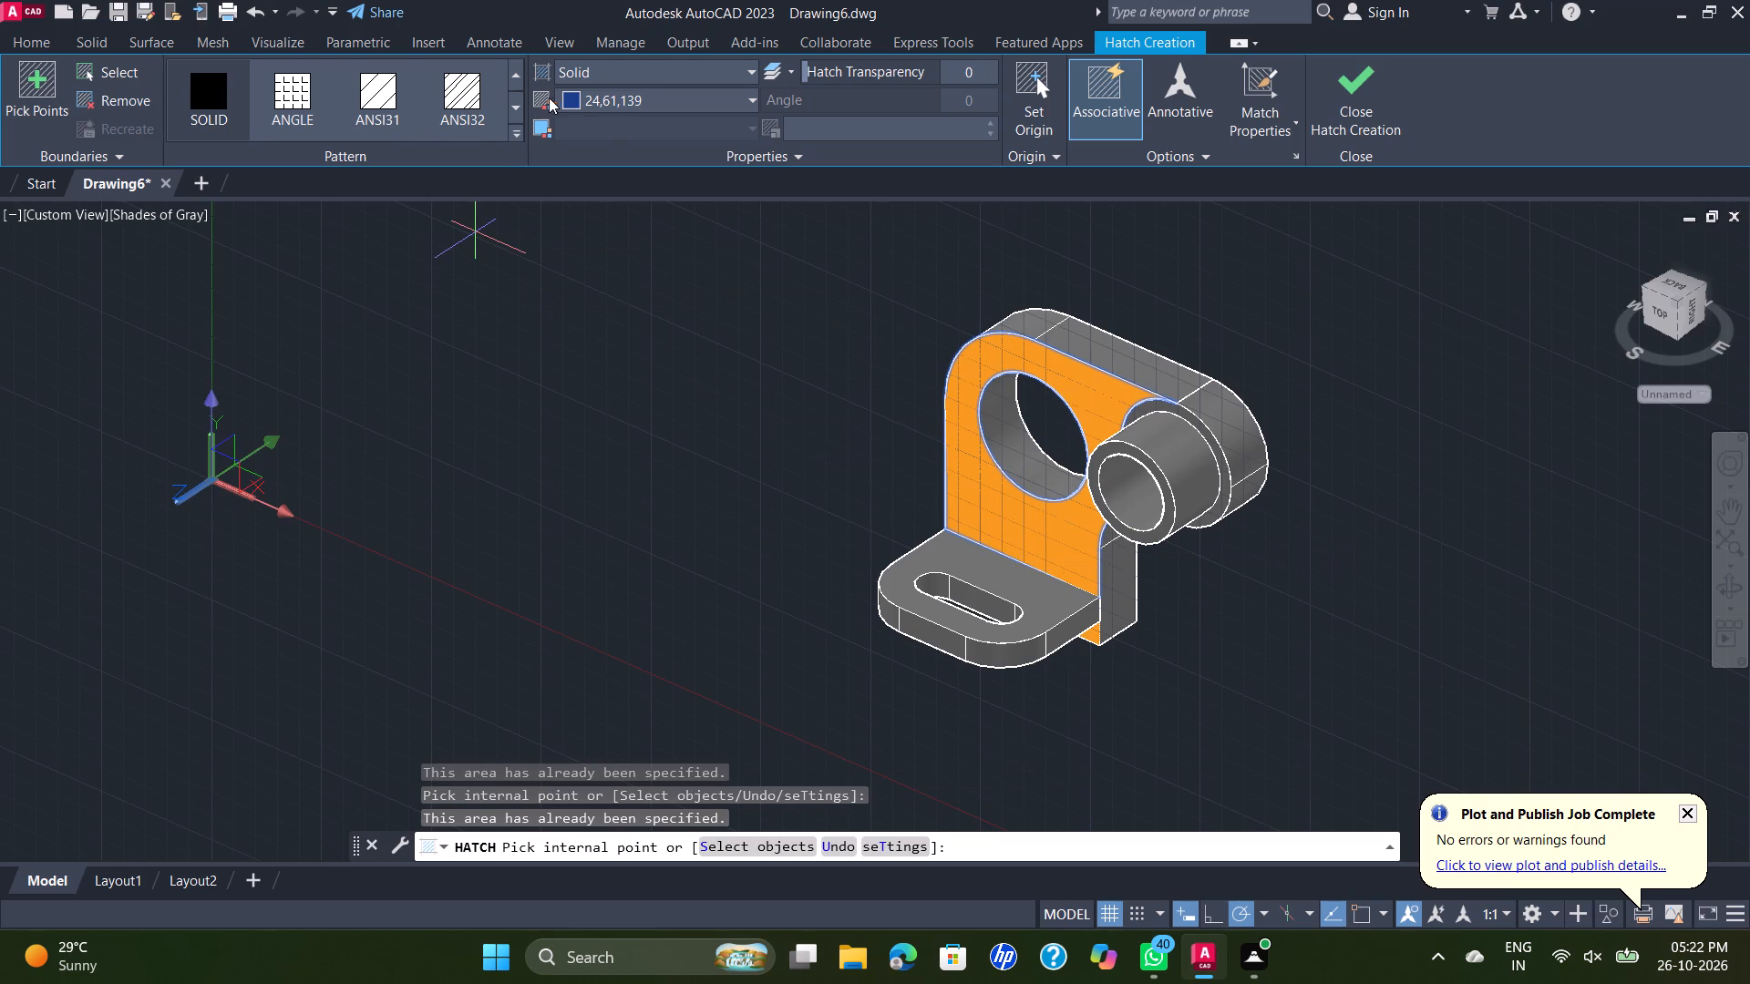
click(571, 102)
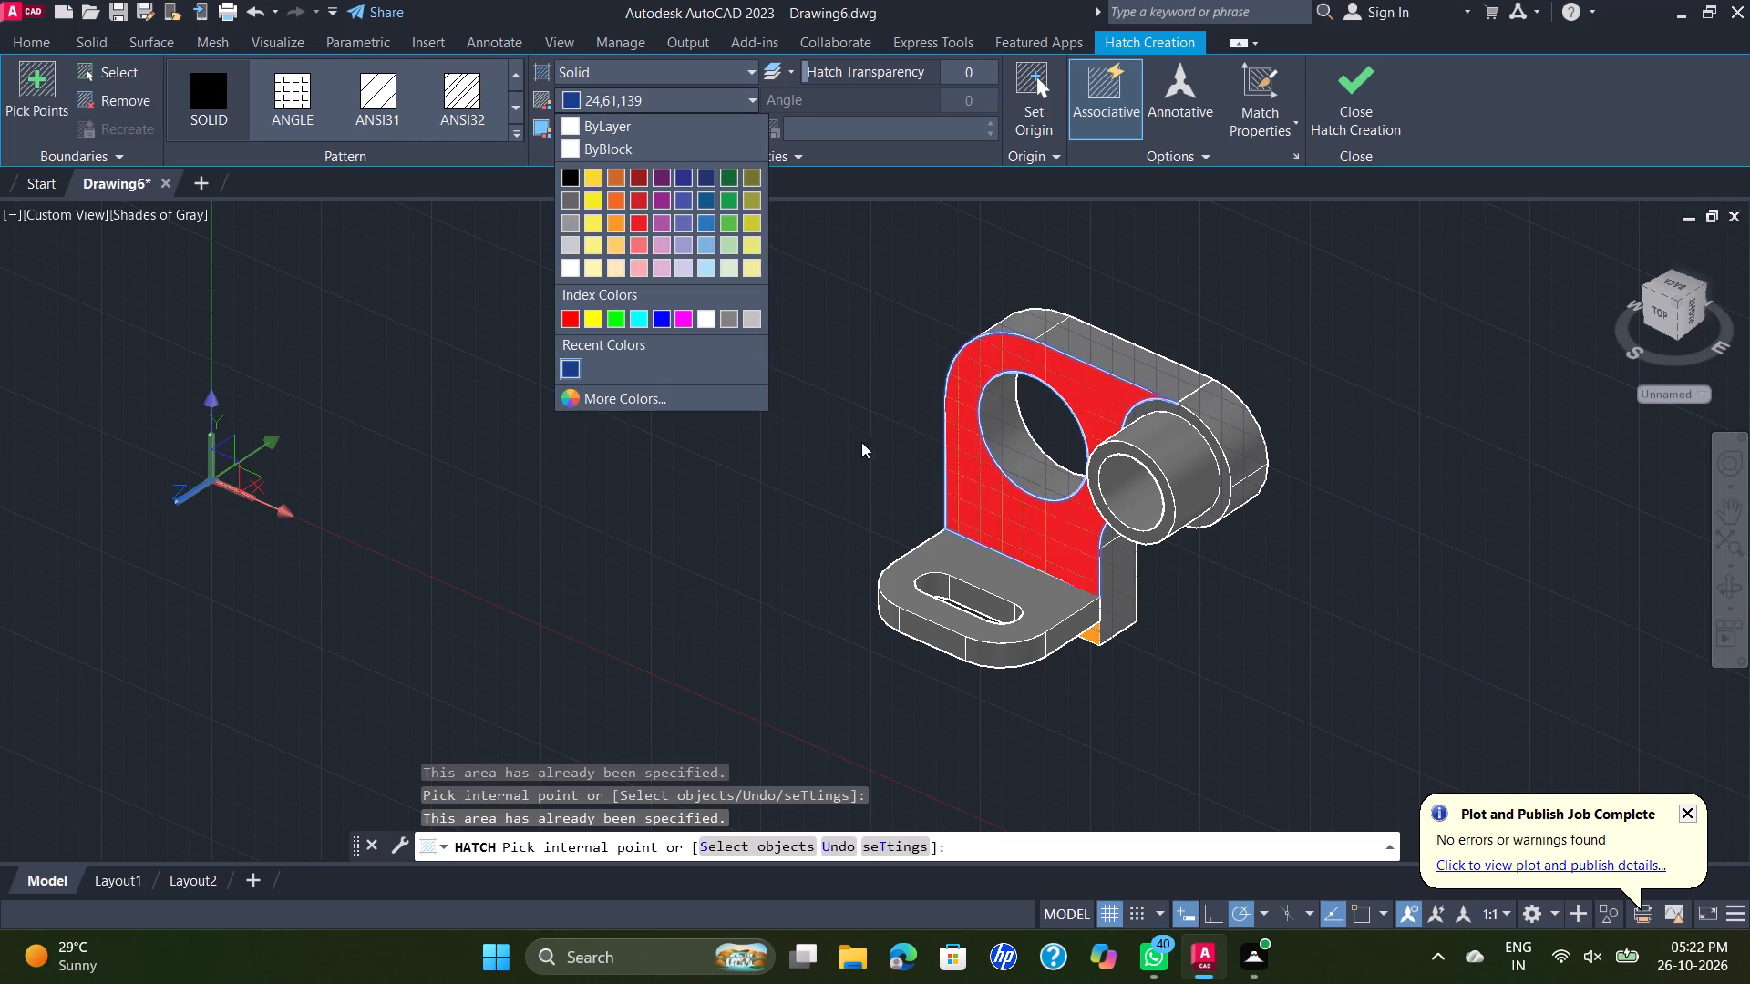
click(1043, 521)
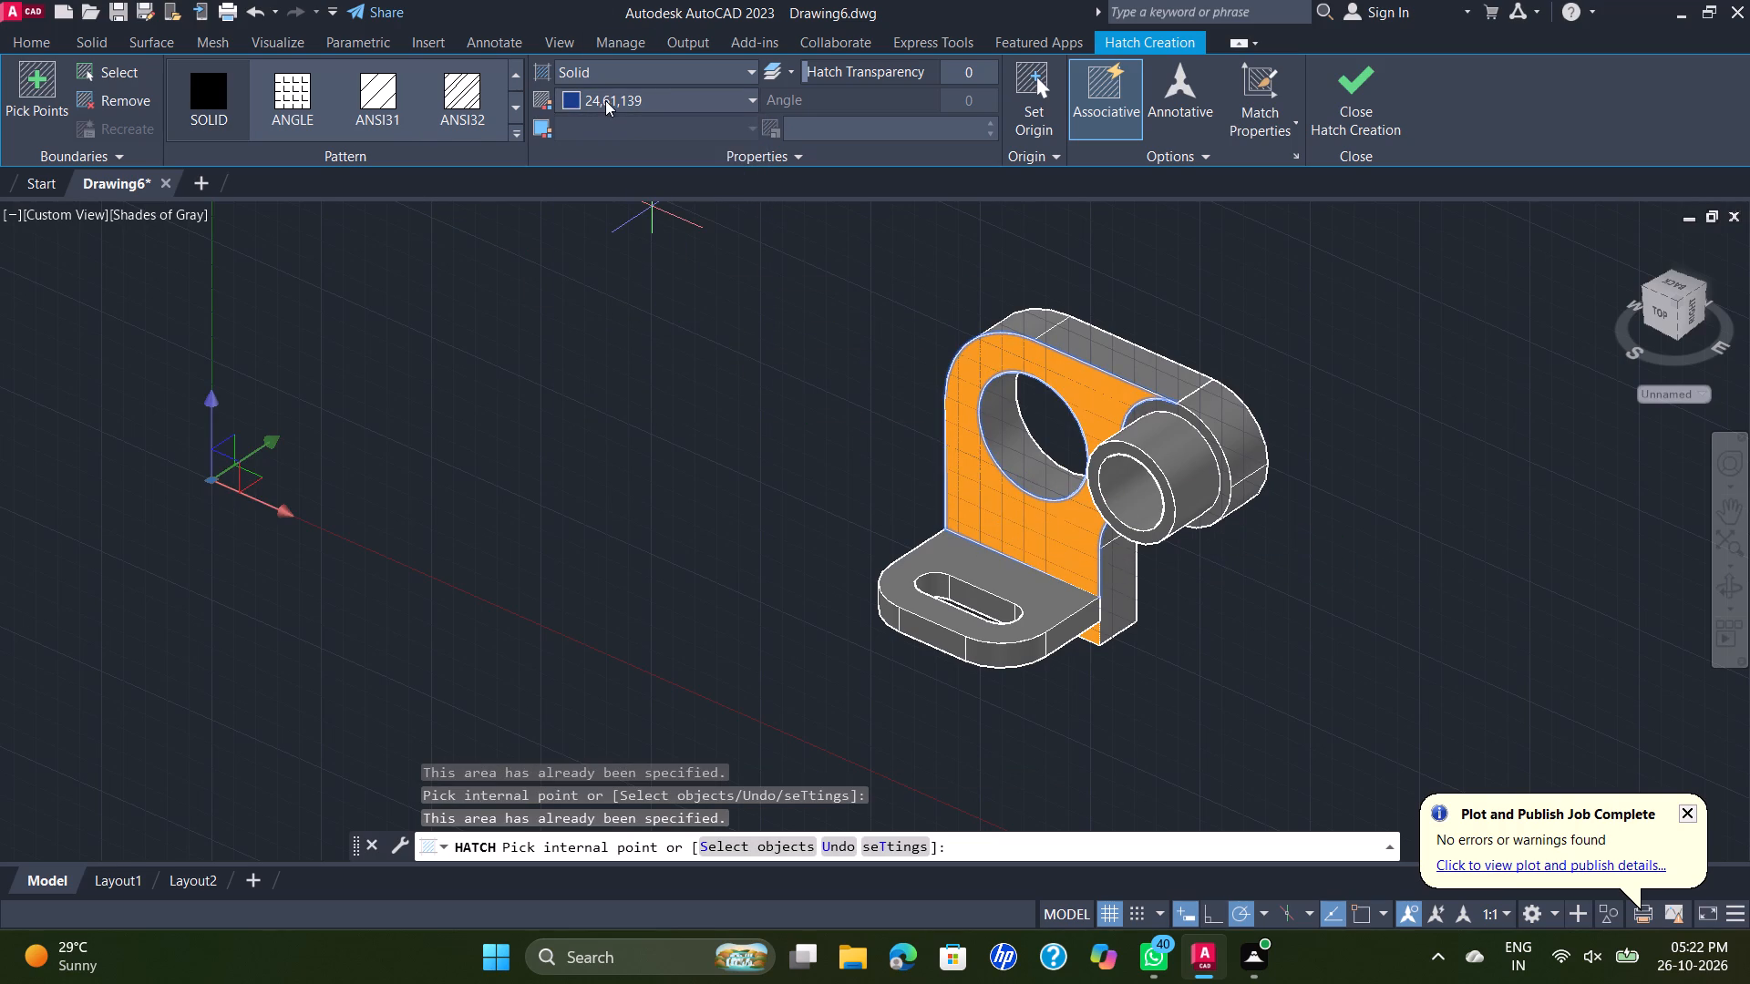
click(756, 96)
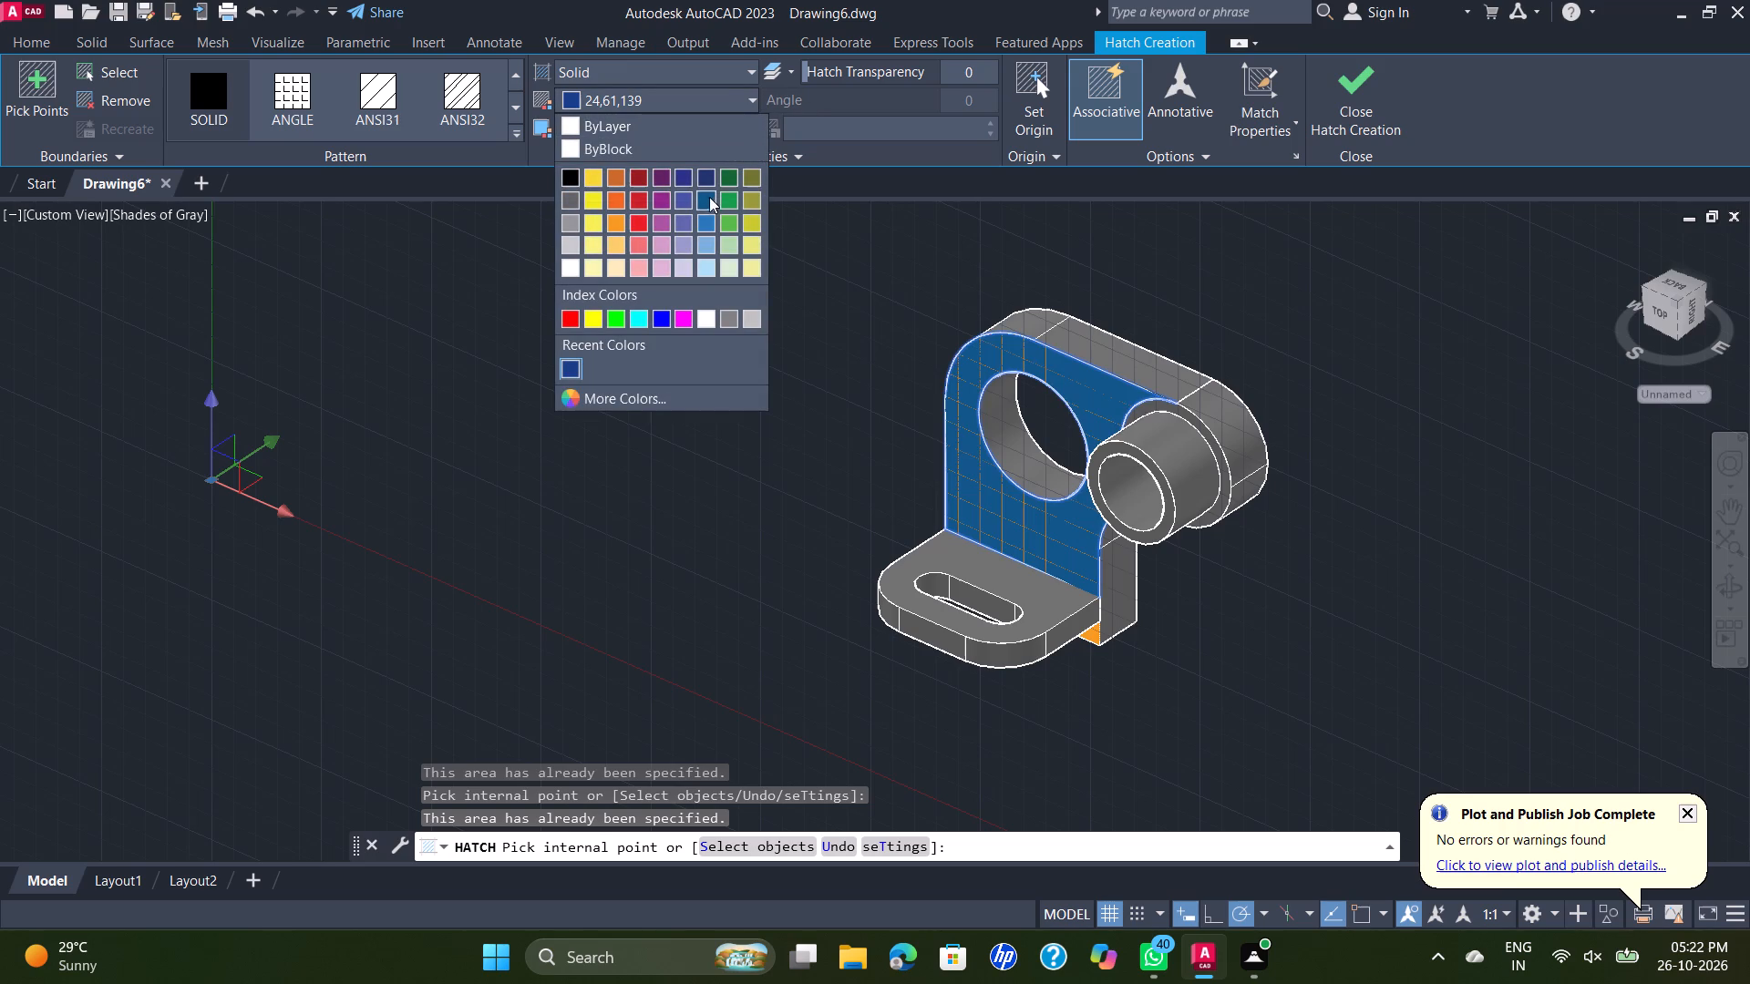
click(705, 207)
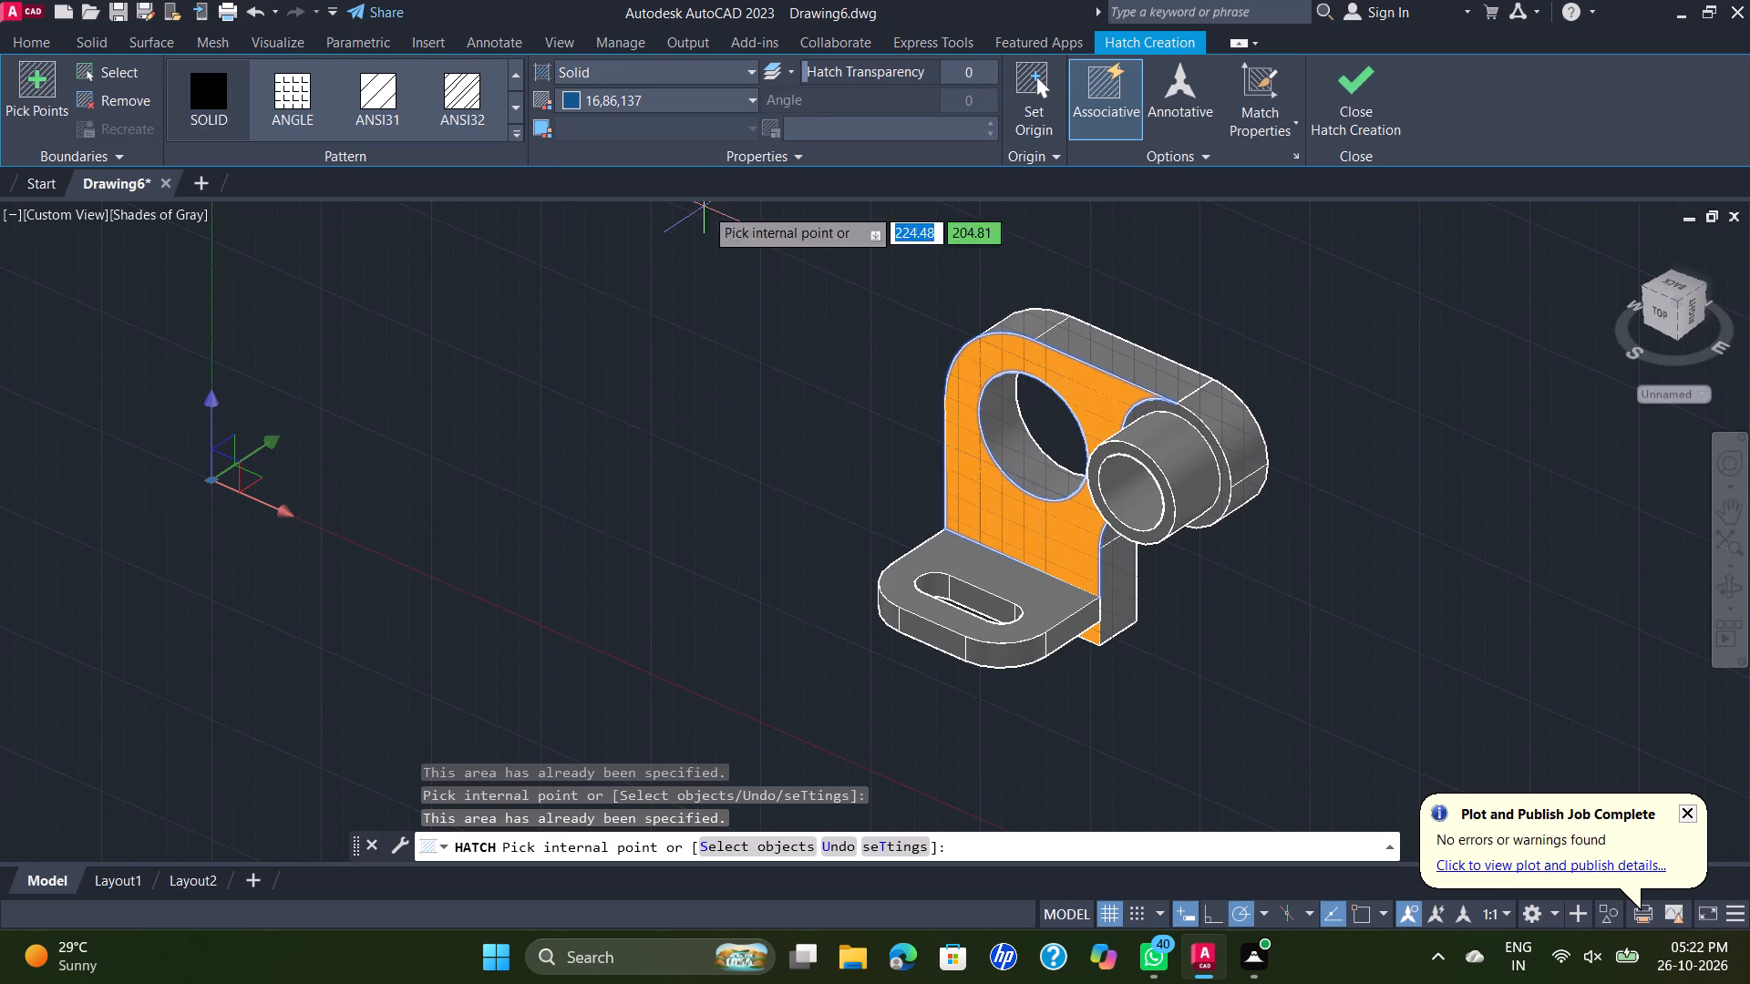
click(962, 378)
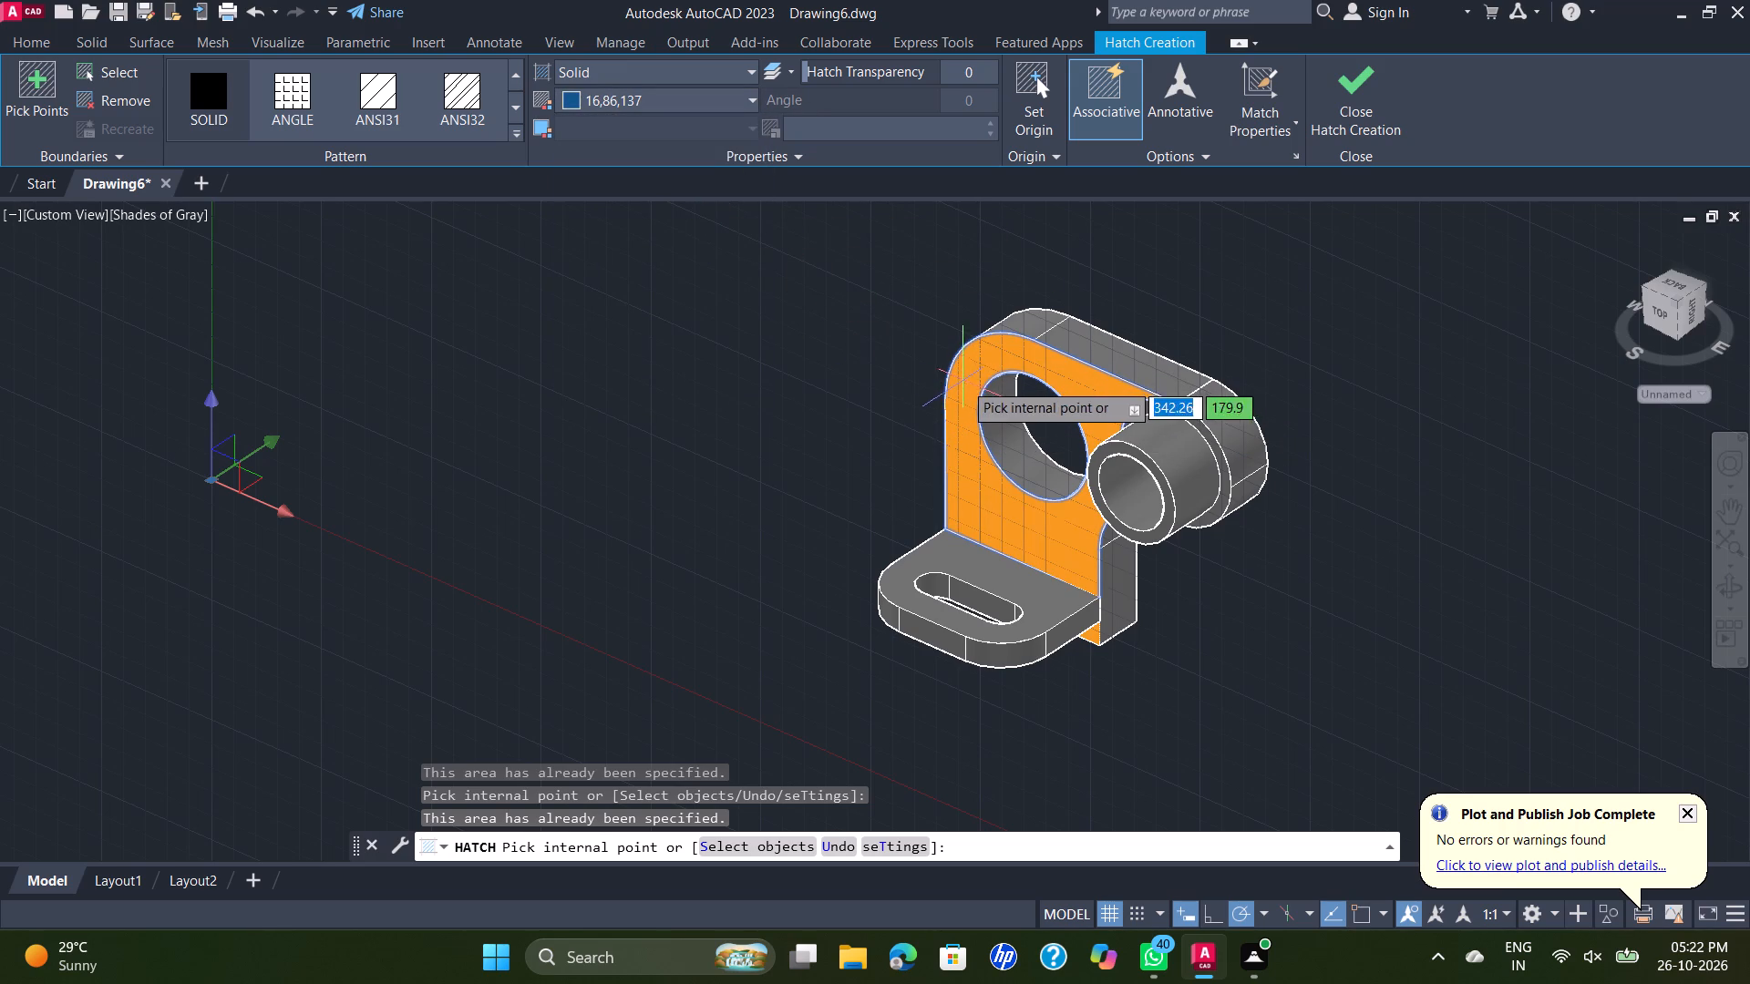
click(964, 382)
click(964, 382)
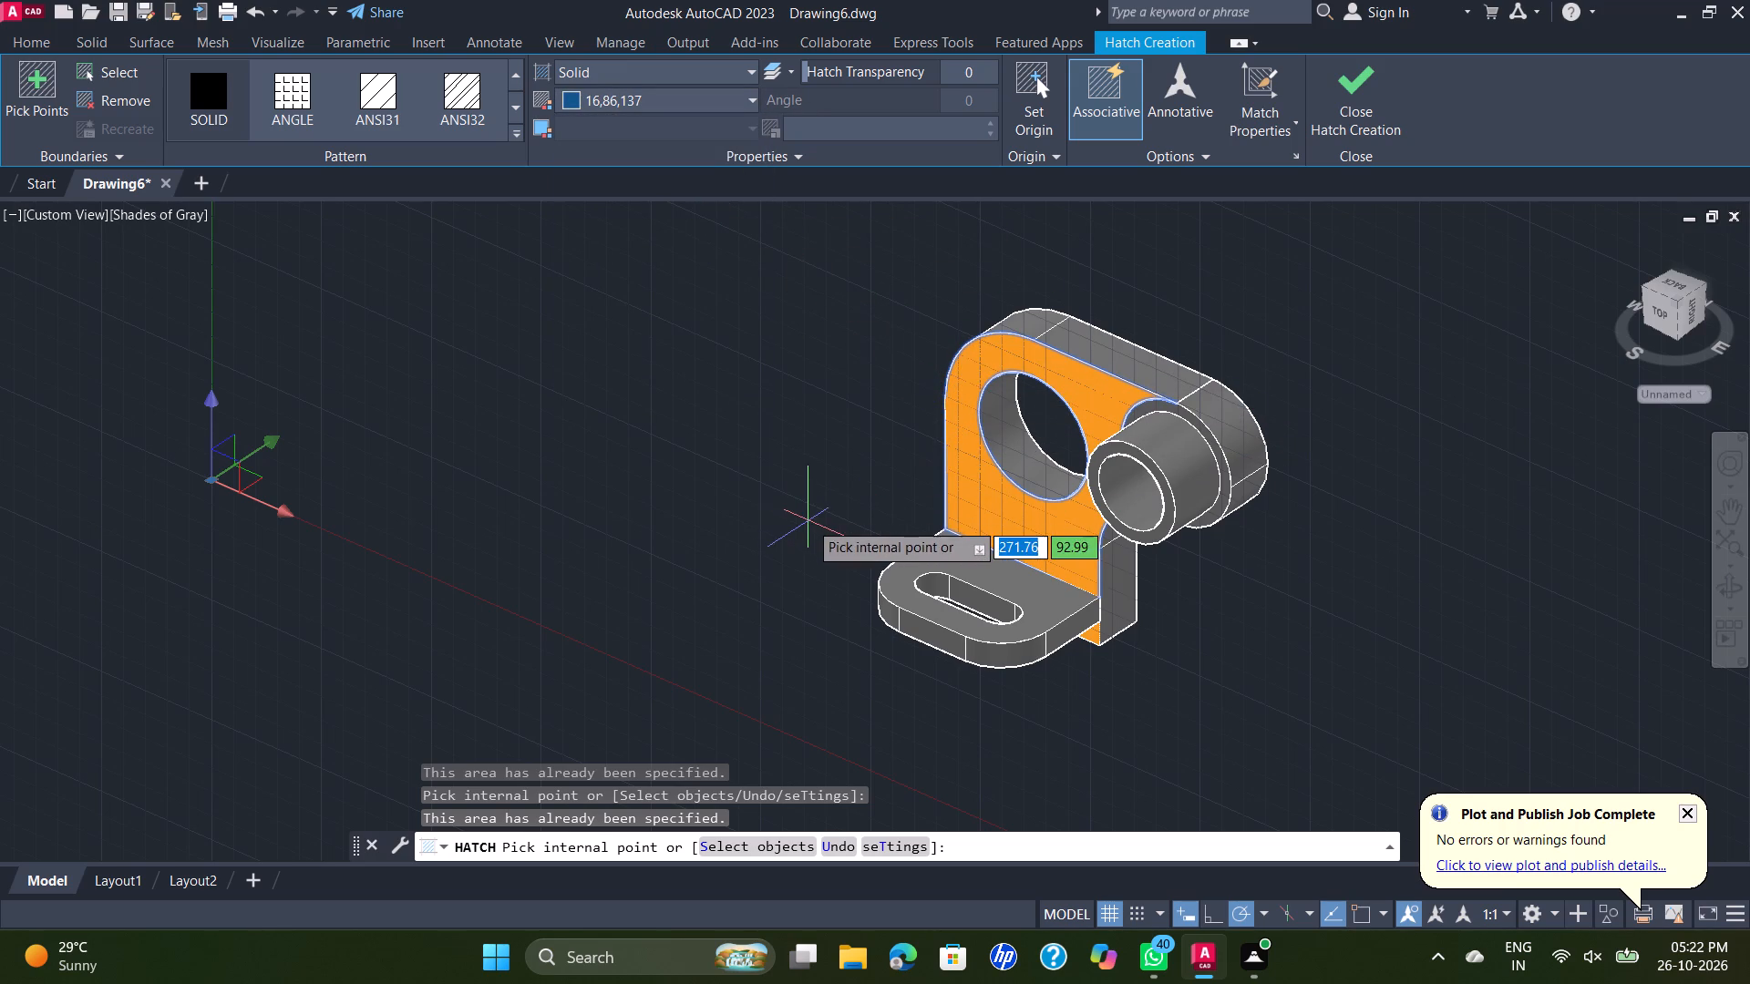
key(Return)
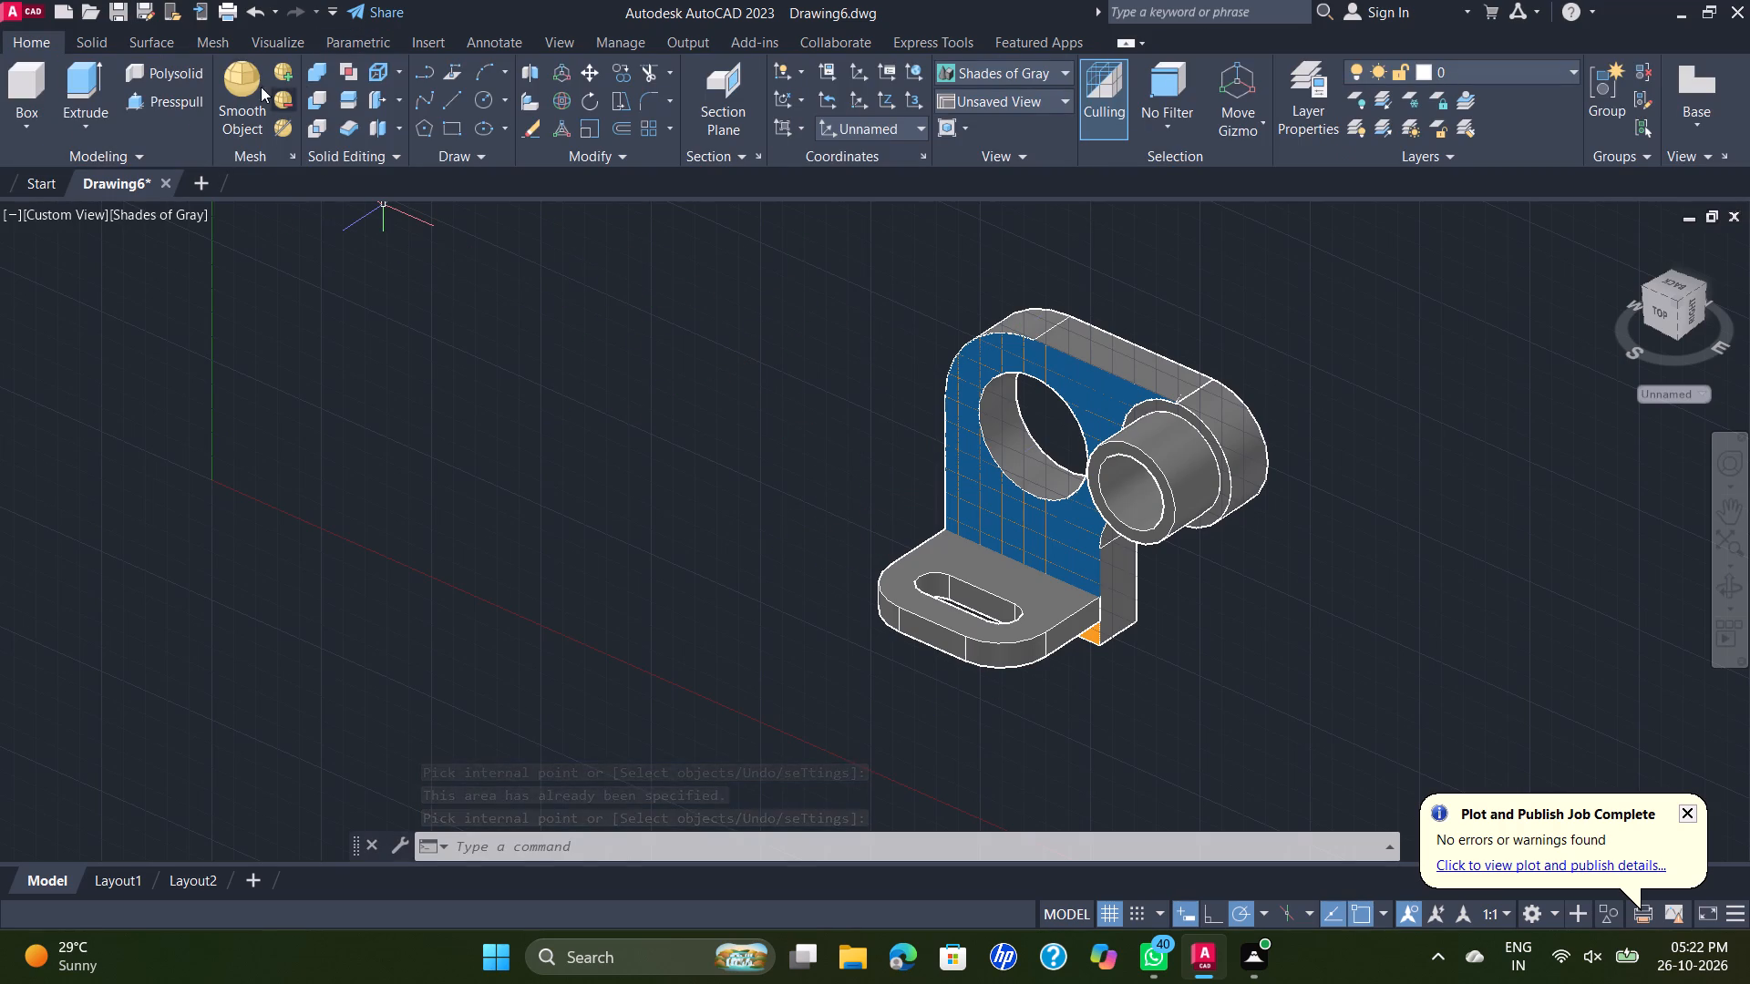
Hatch the area at the tubular boss with a solid fill in colour 237,31,36.
key(space)
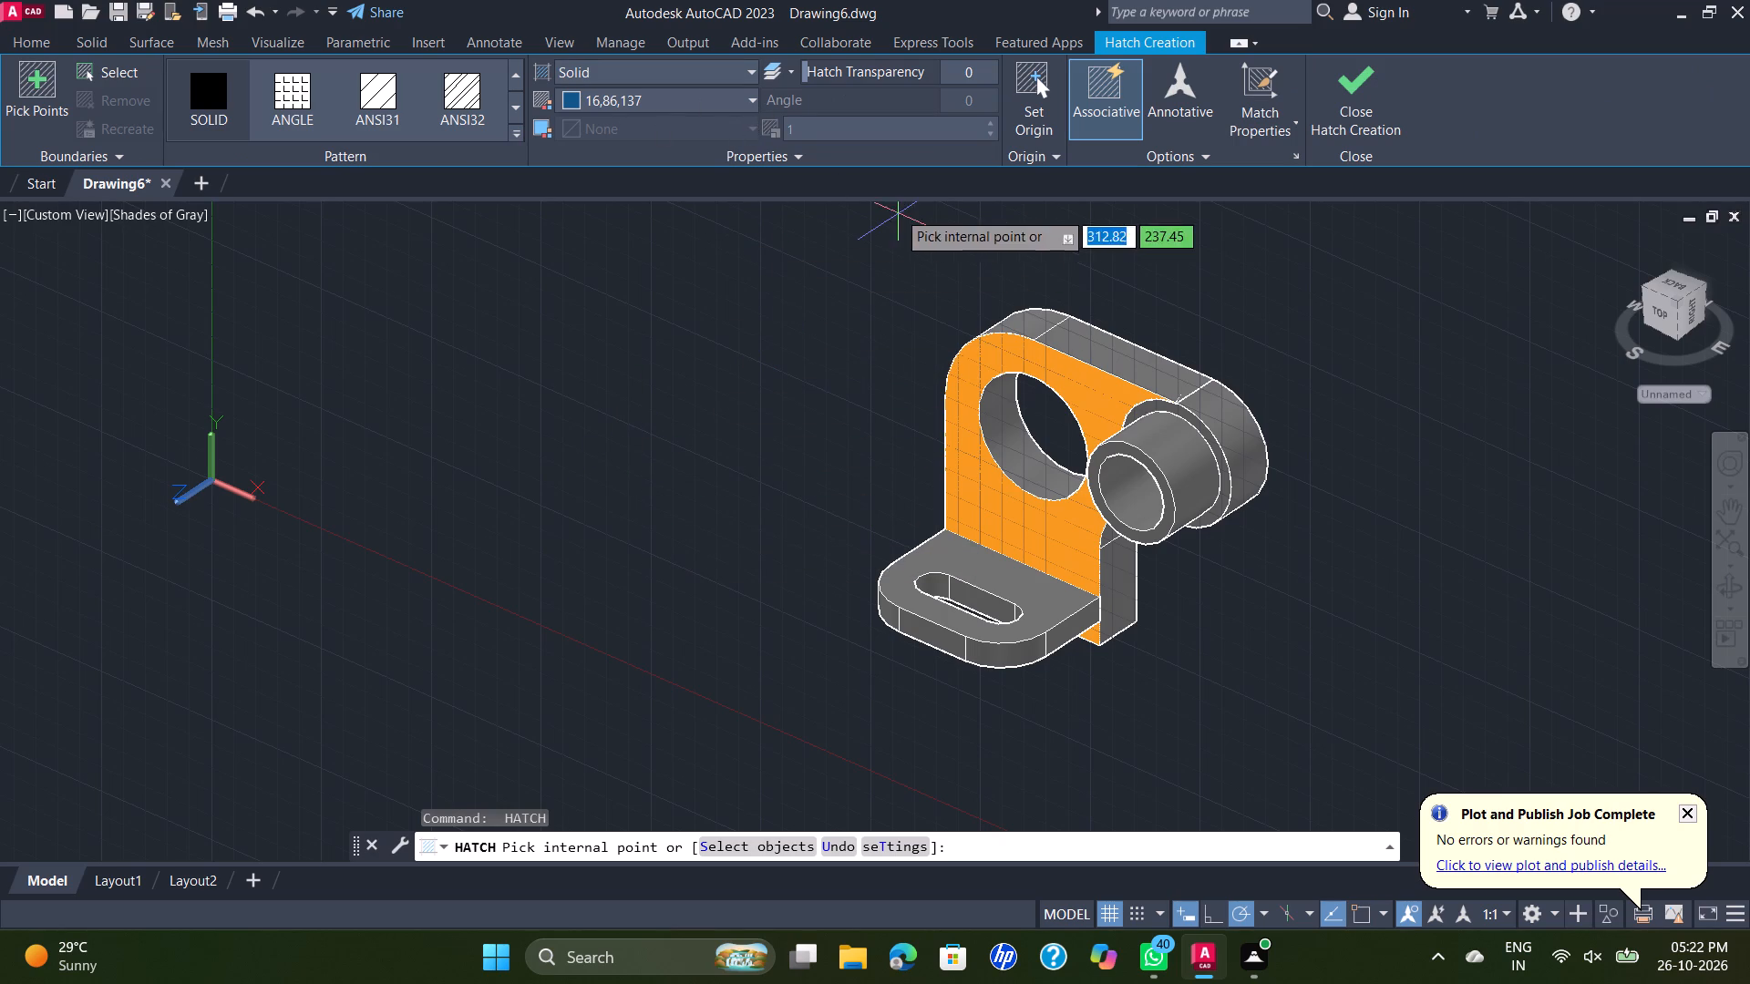
click(755, 100)
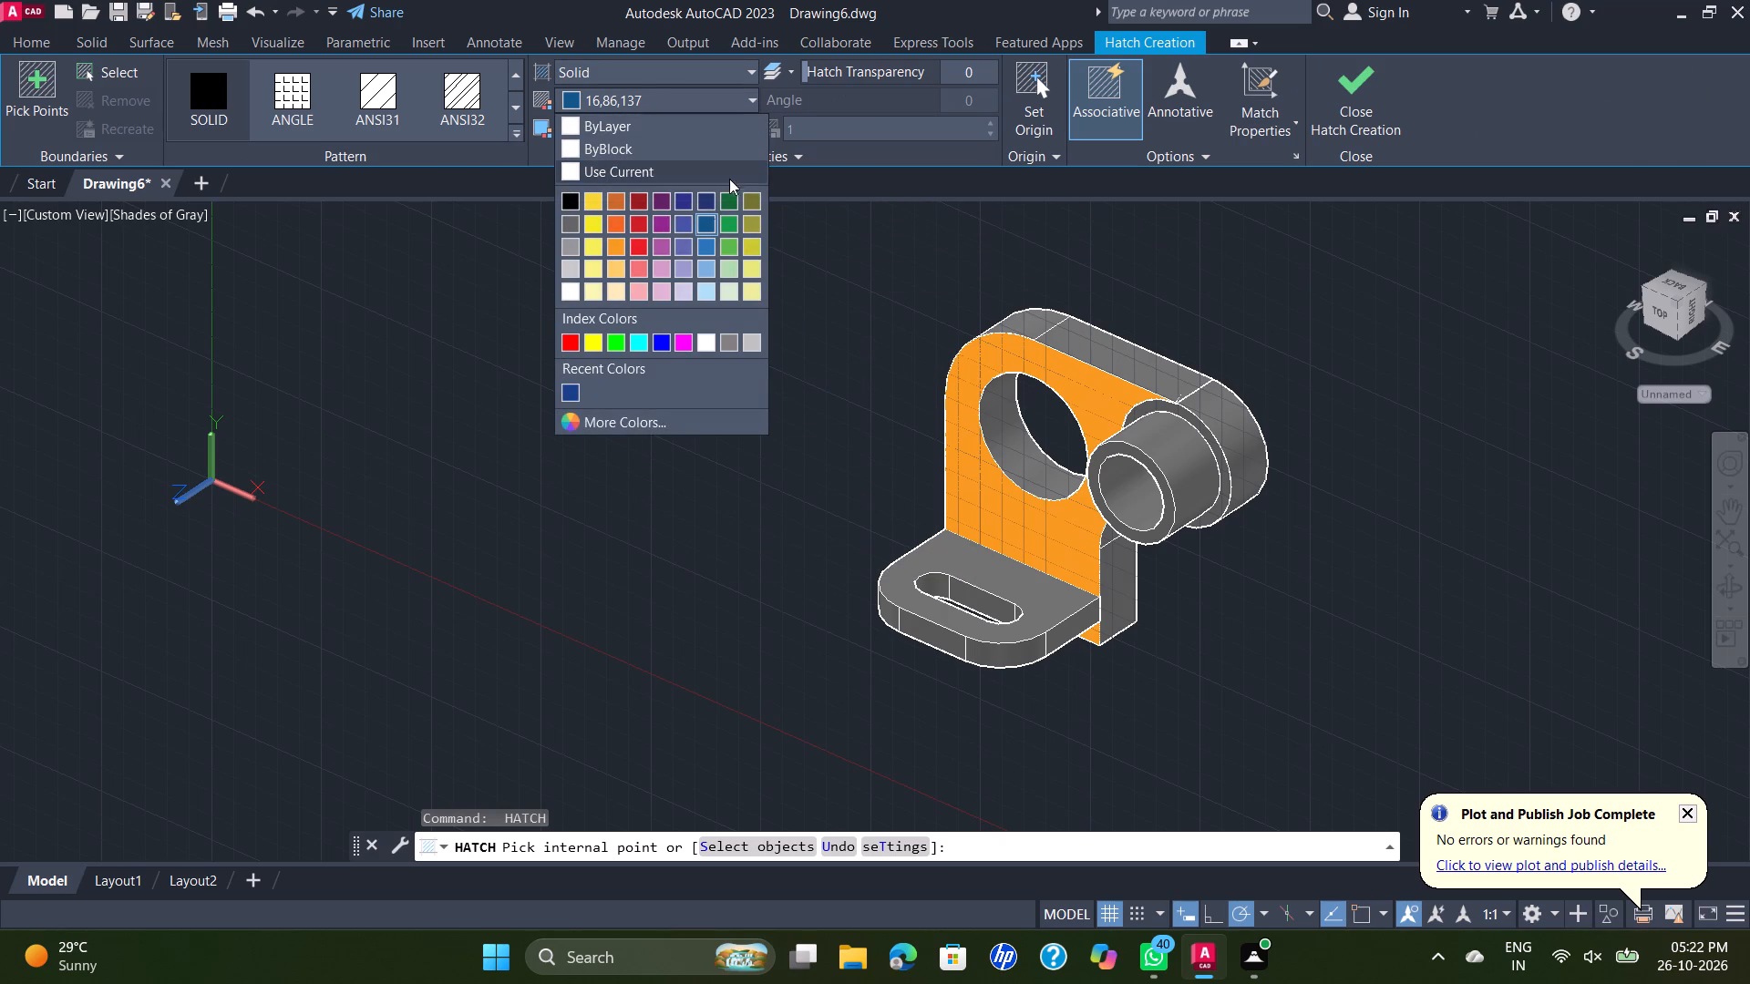
click(639, 245)
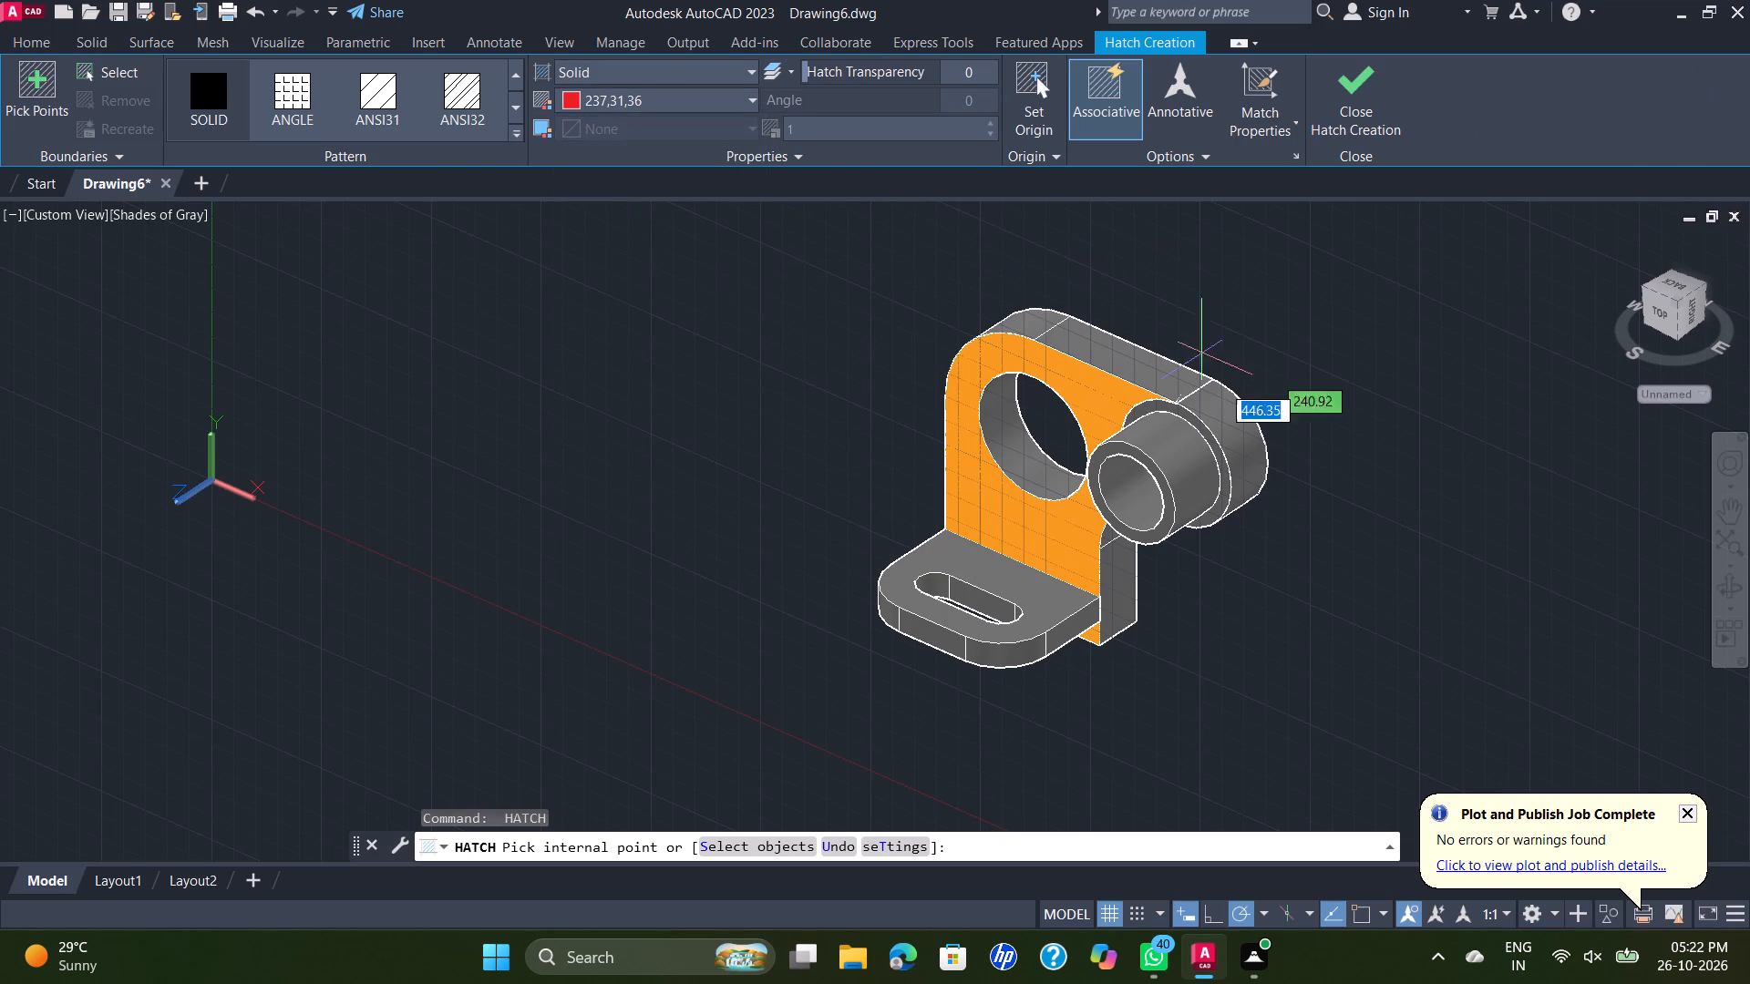
click(1169, 463)
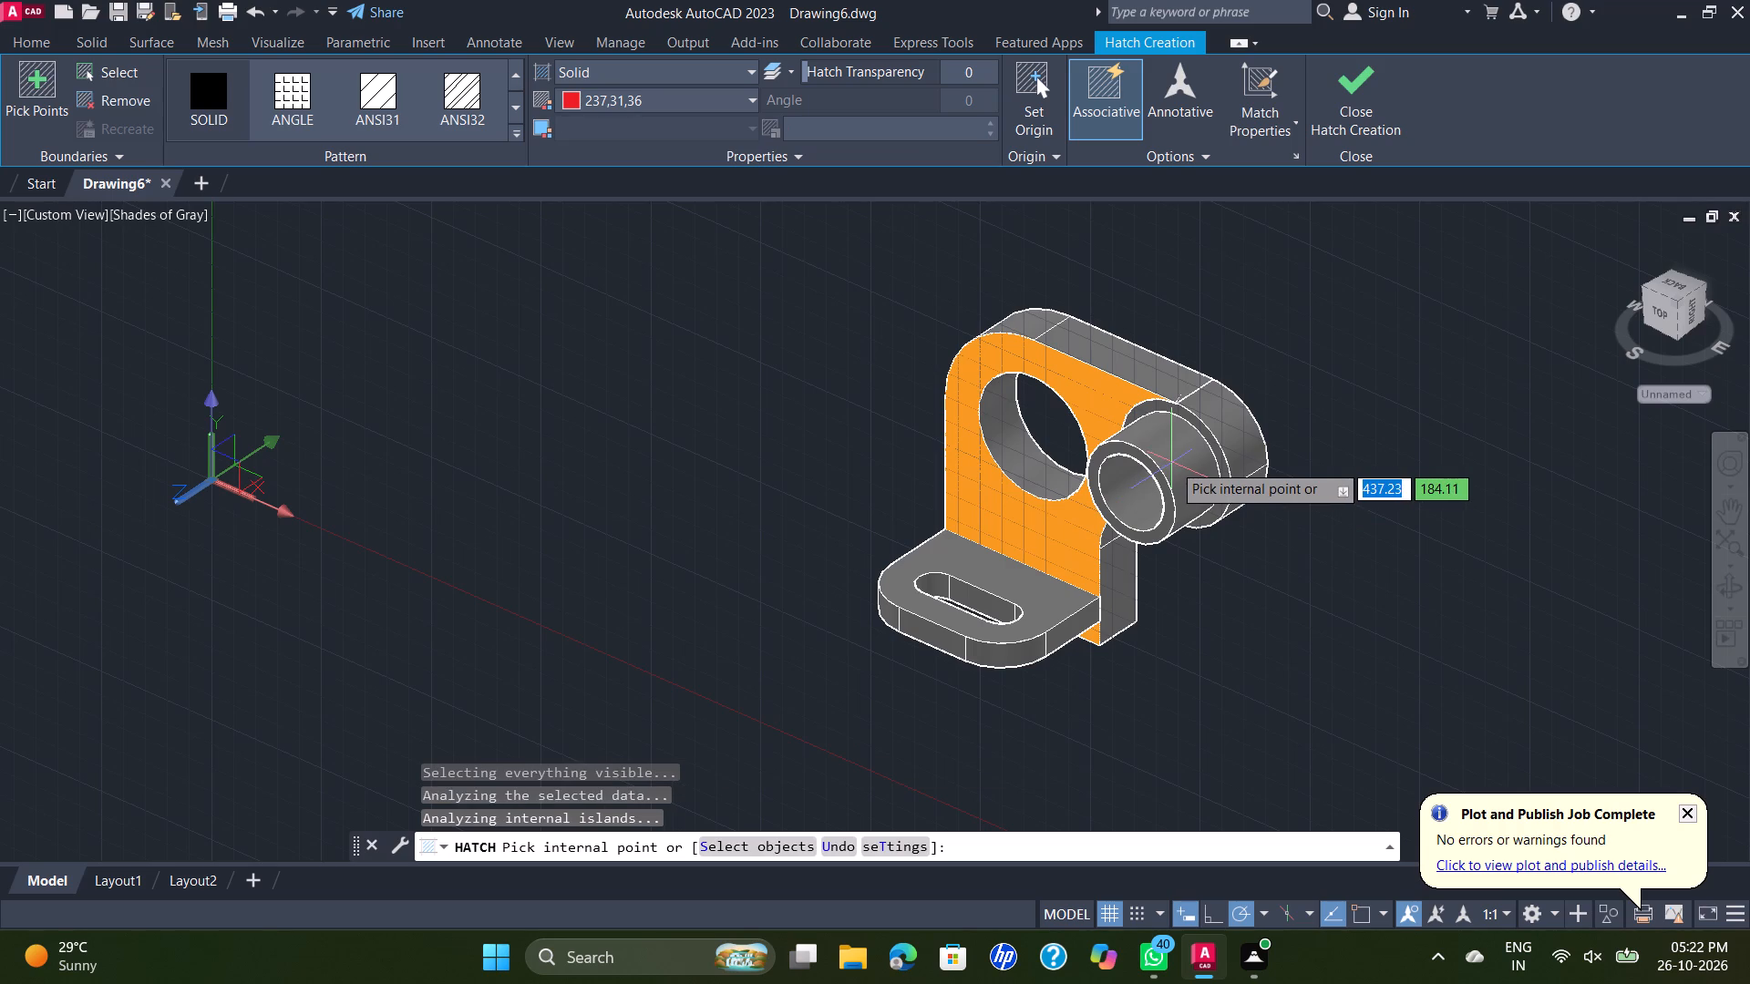
click(1172, 463)
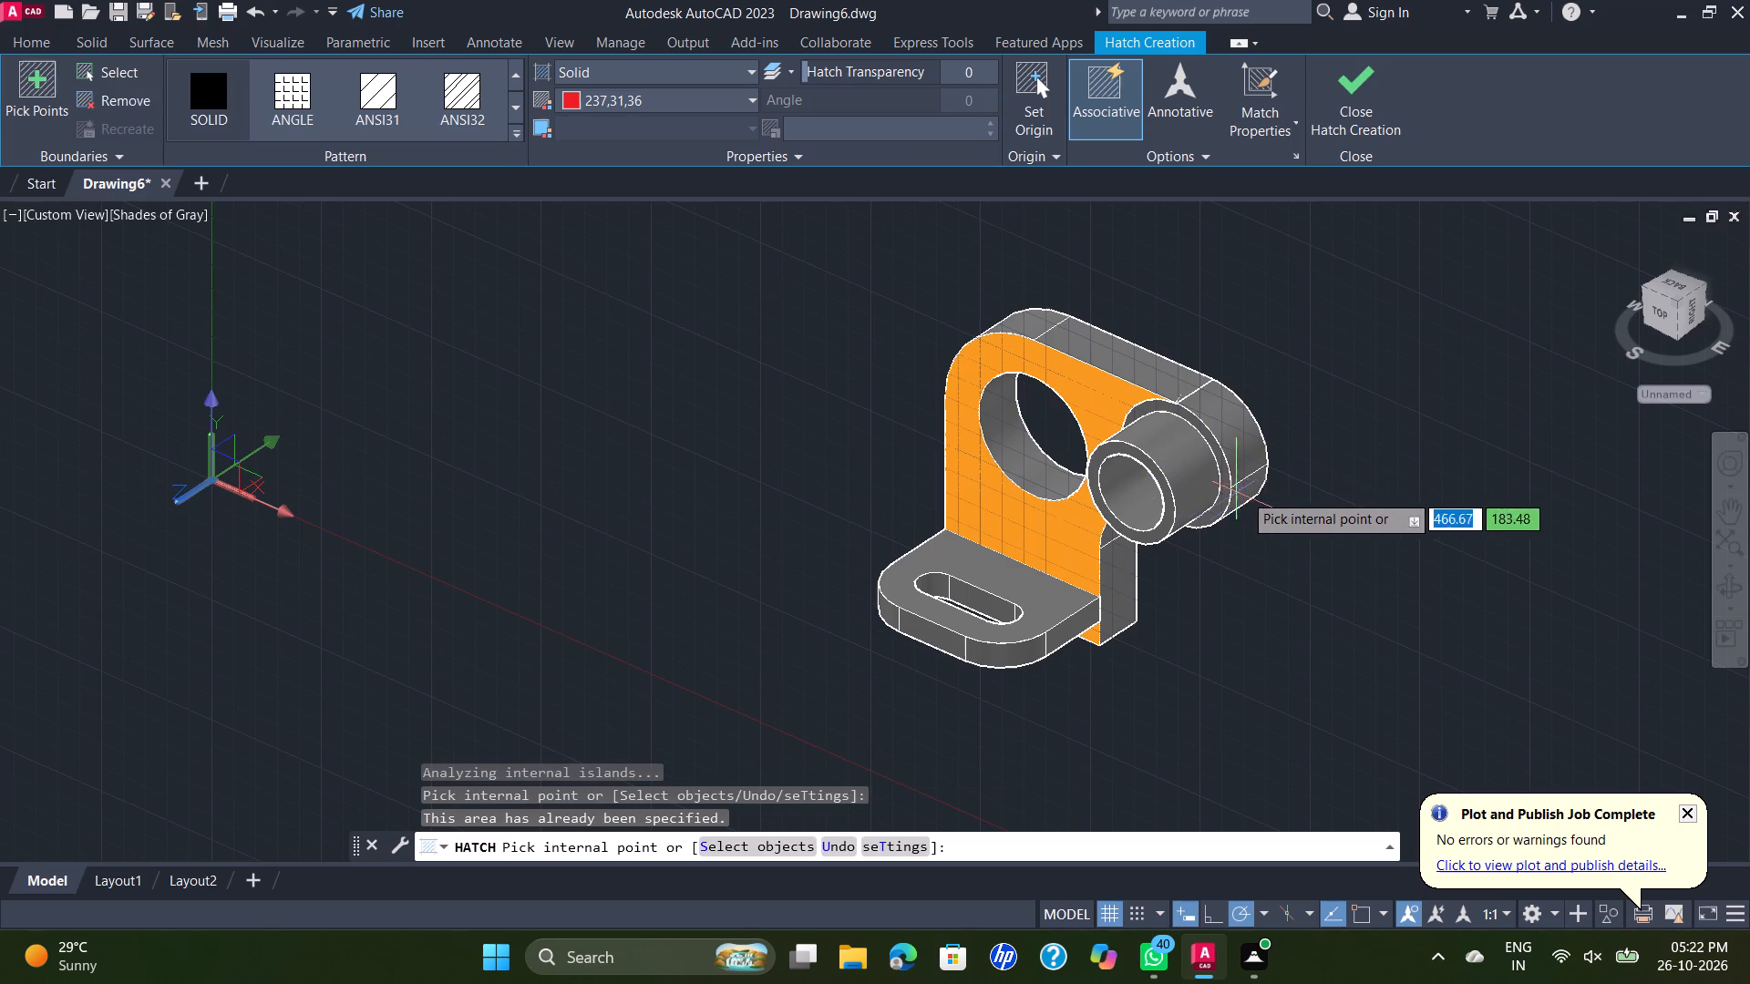
key(Return)
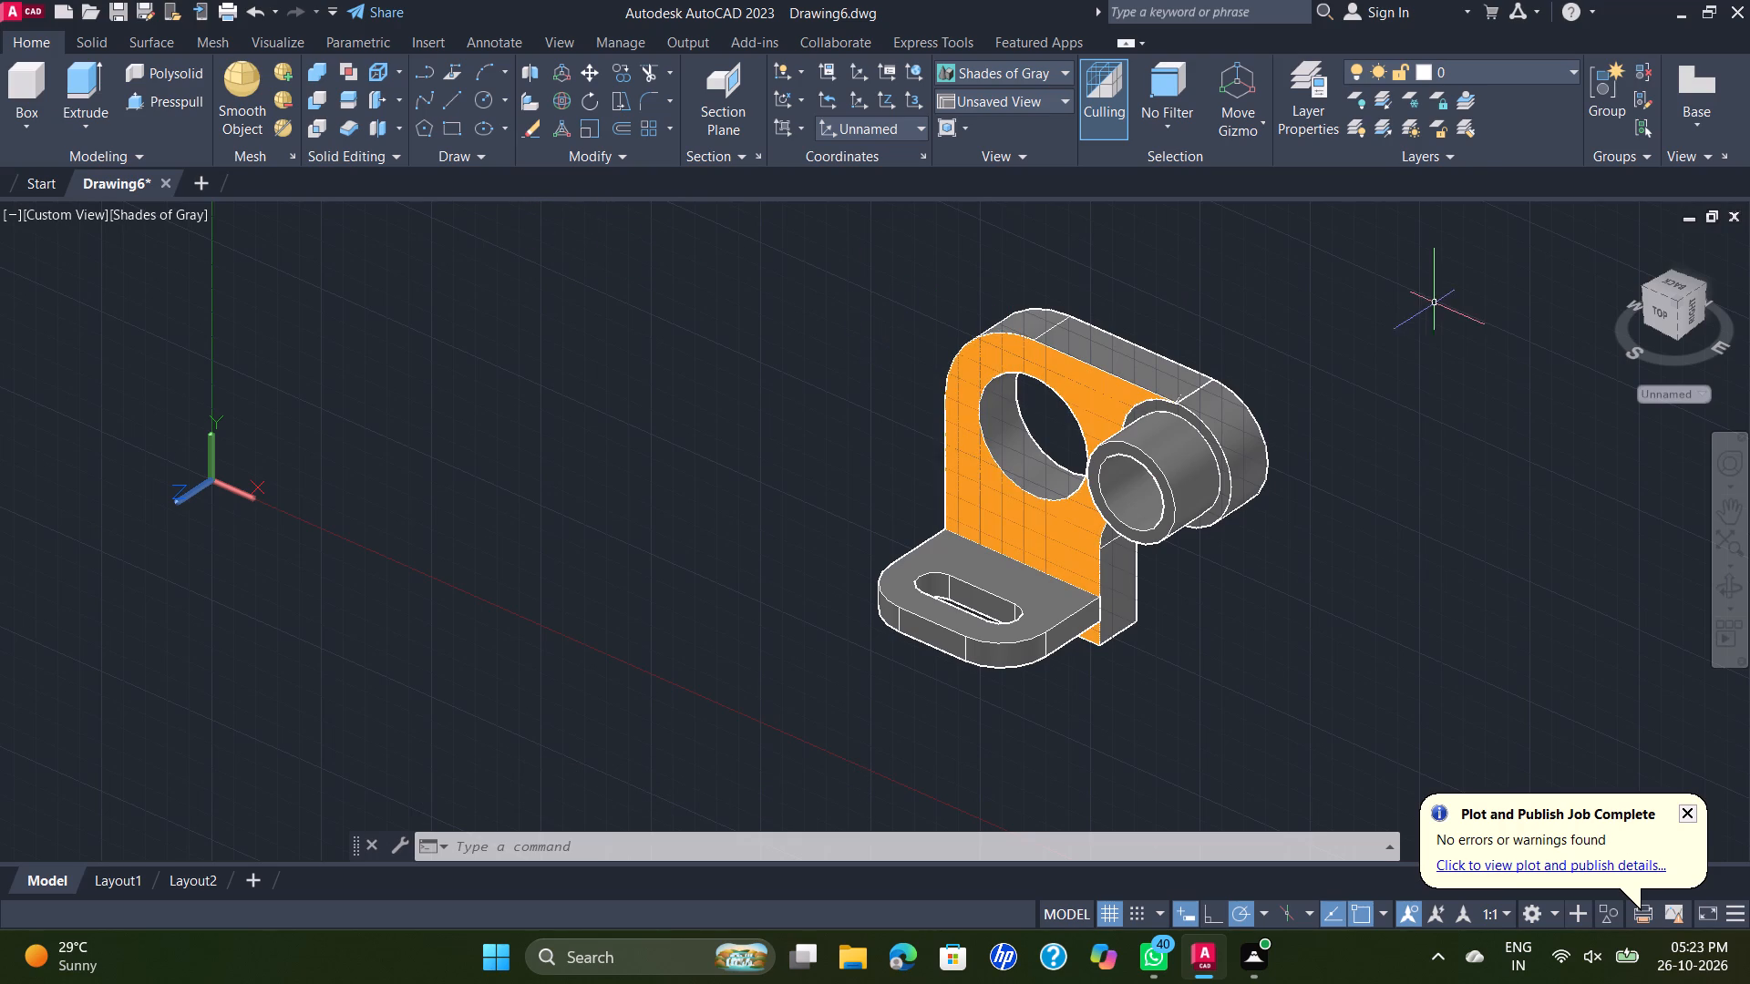
Hatch the bracket's front face again with a solid fill in colour 41,49,137.
key(Return)
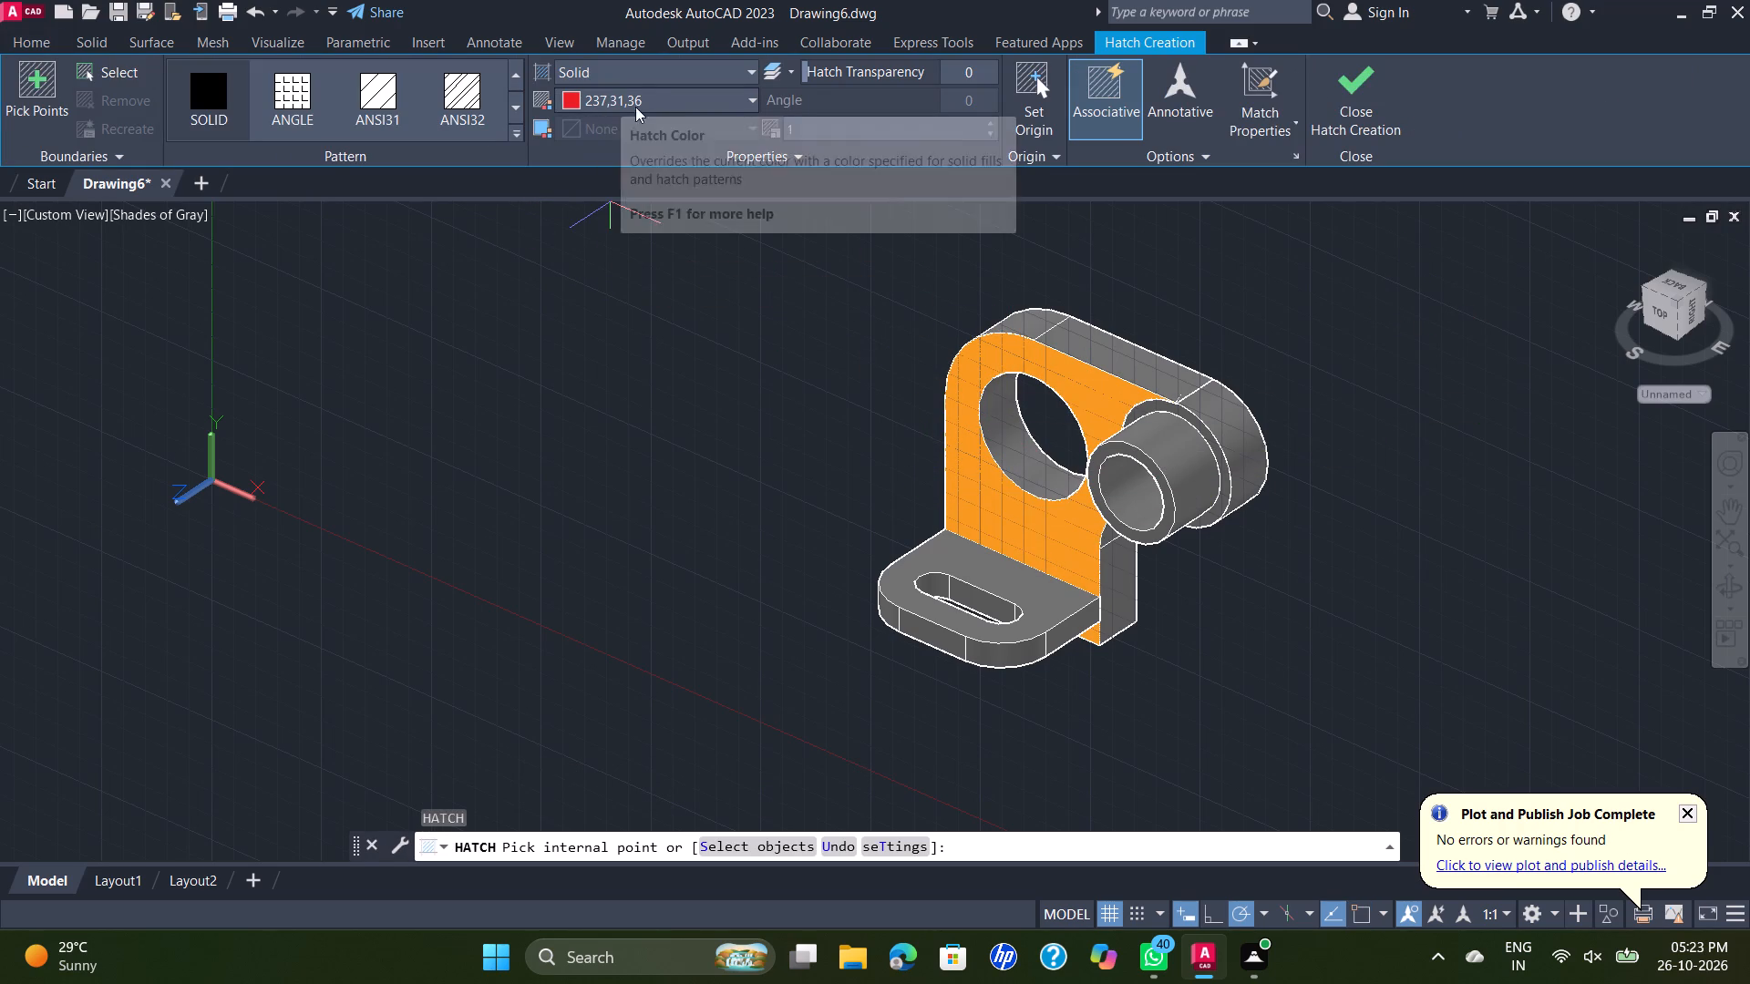
click(747, 97)
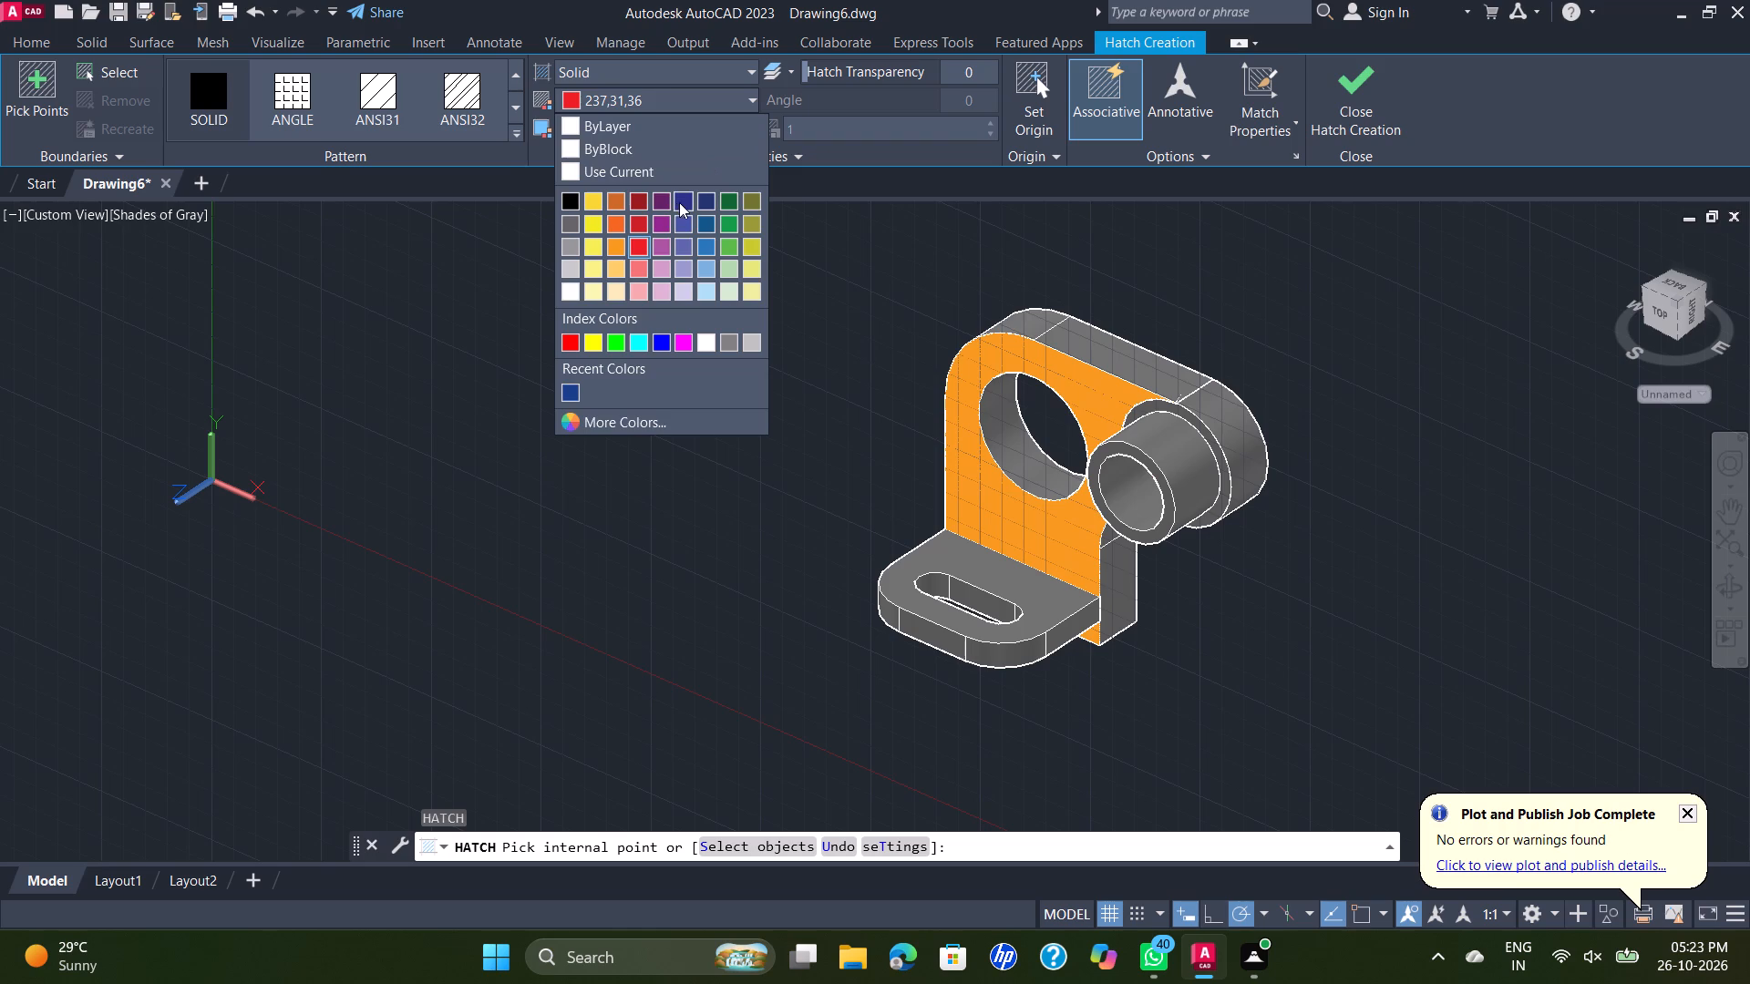
click(679, 202)
click(991, 360)
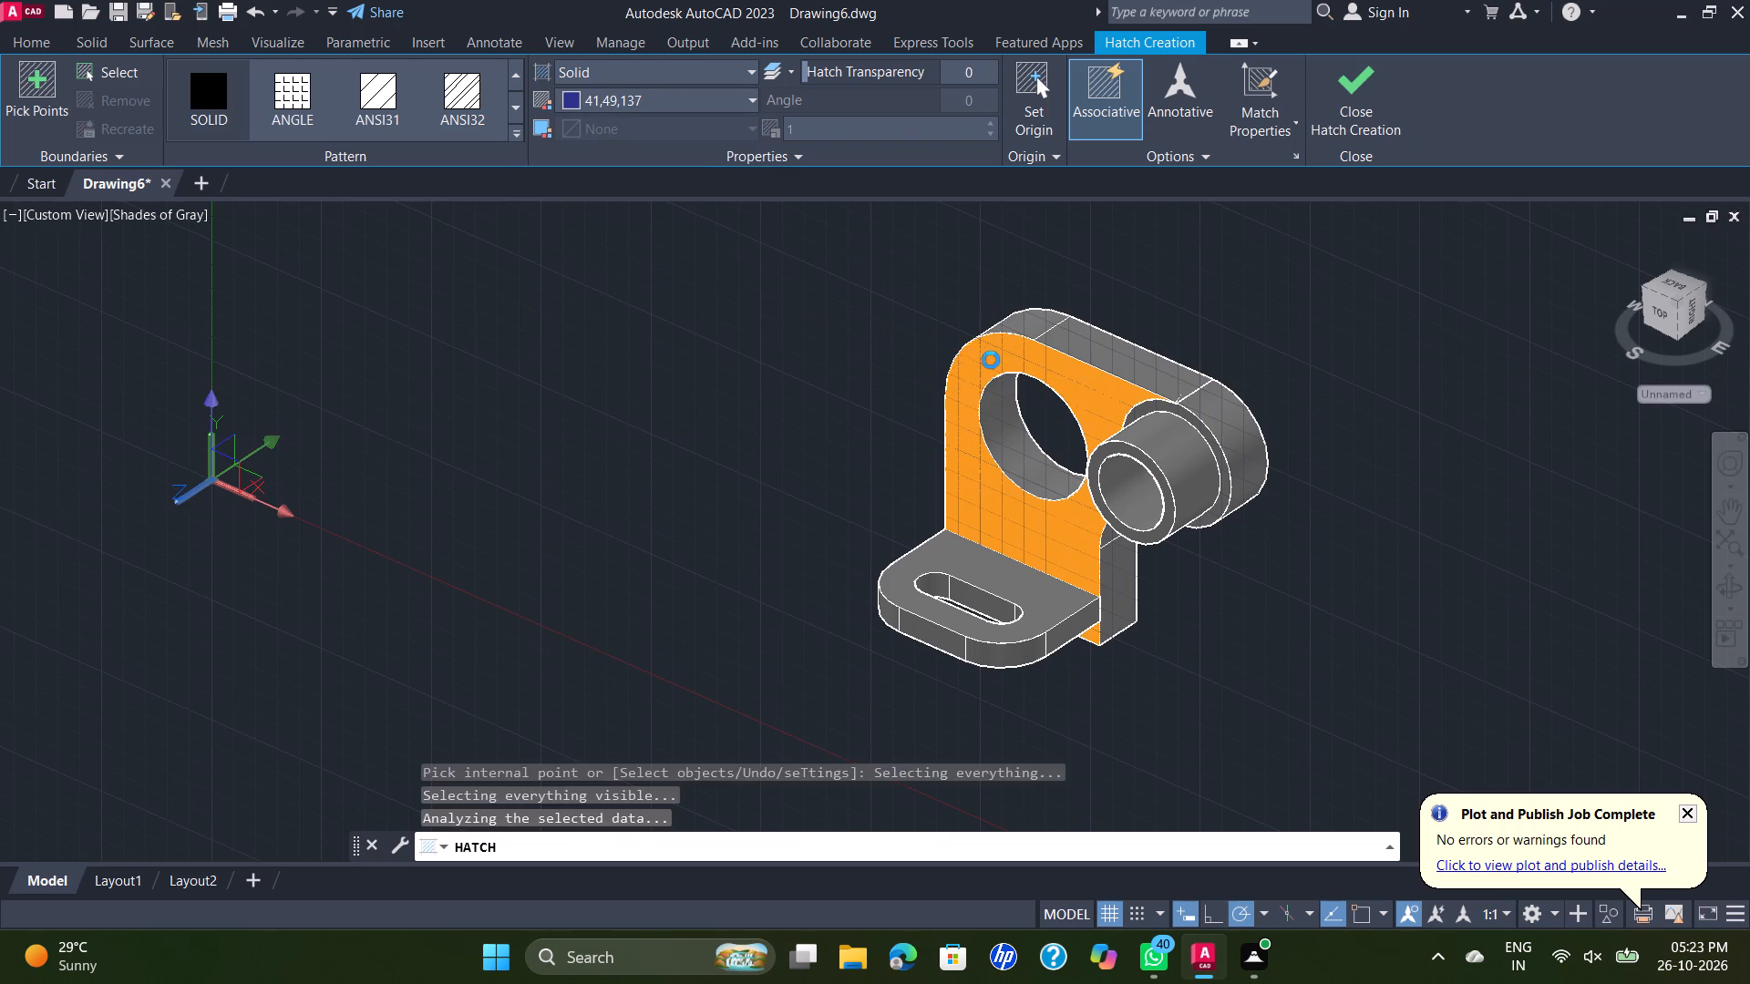
click(991, 360)
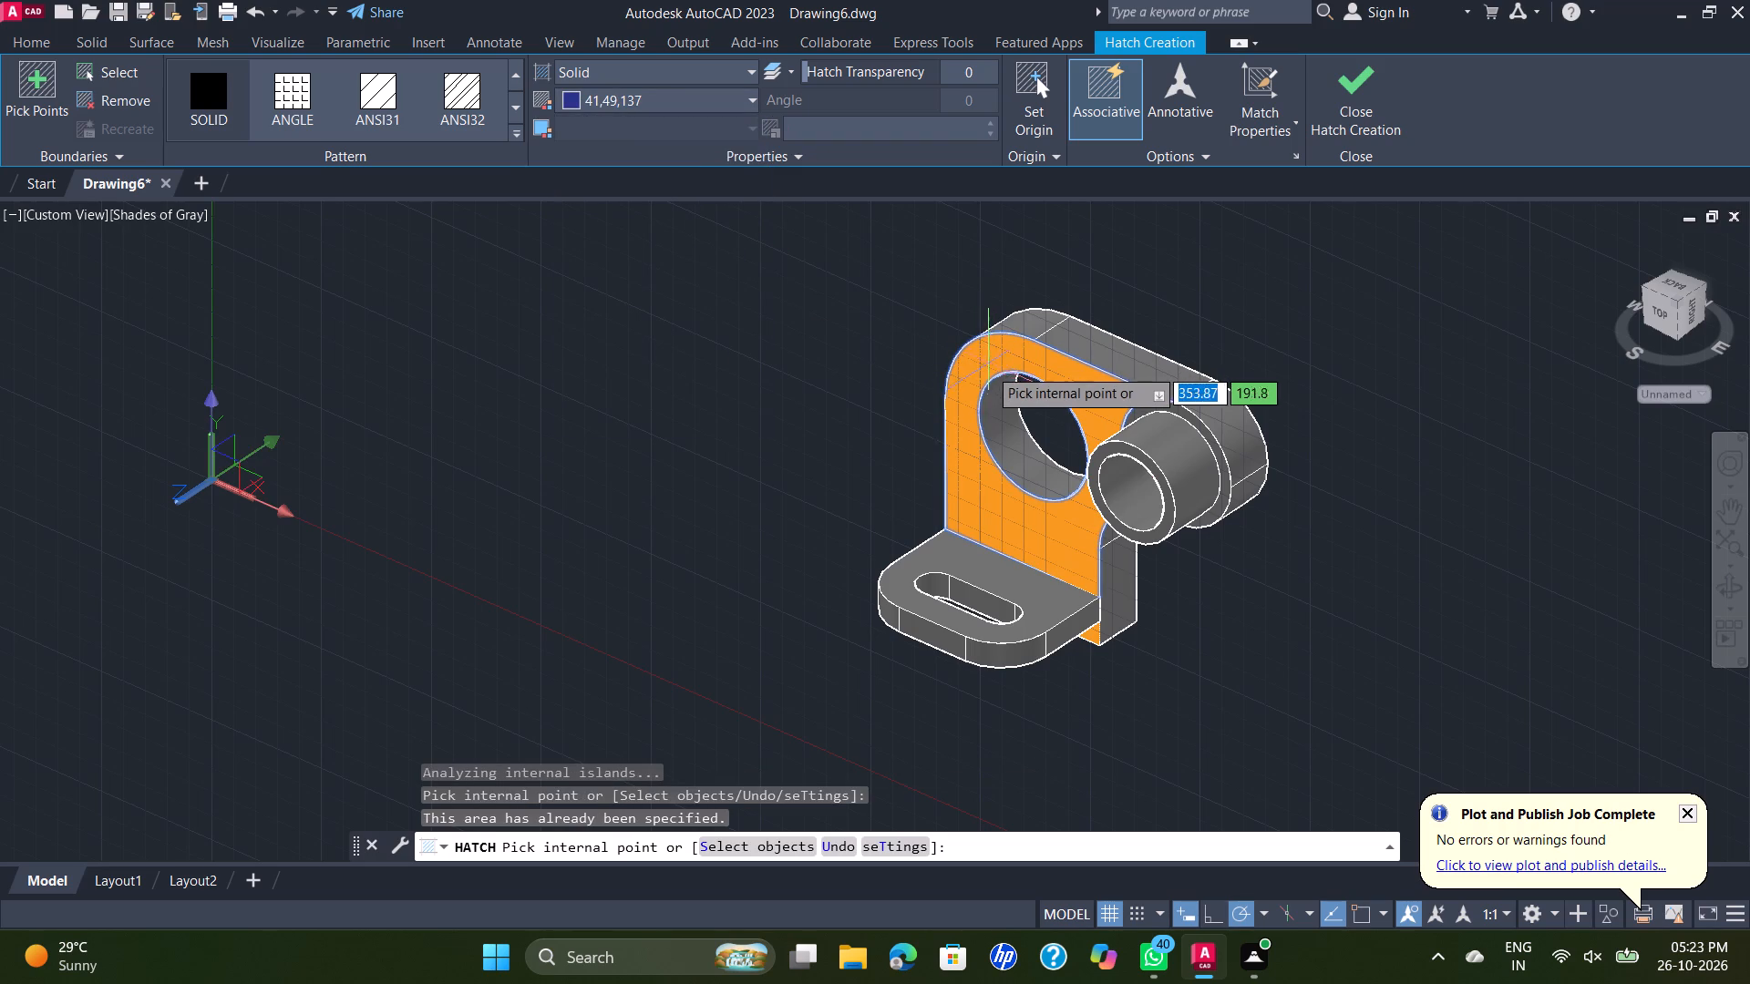
key(Return)
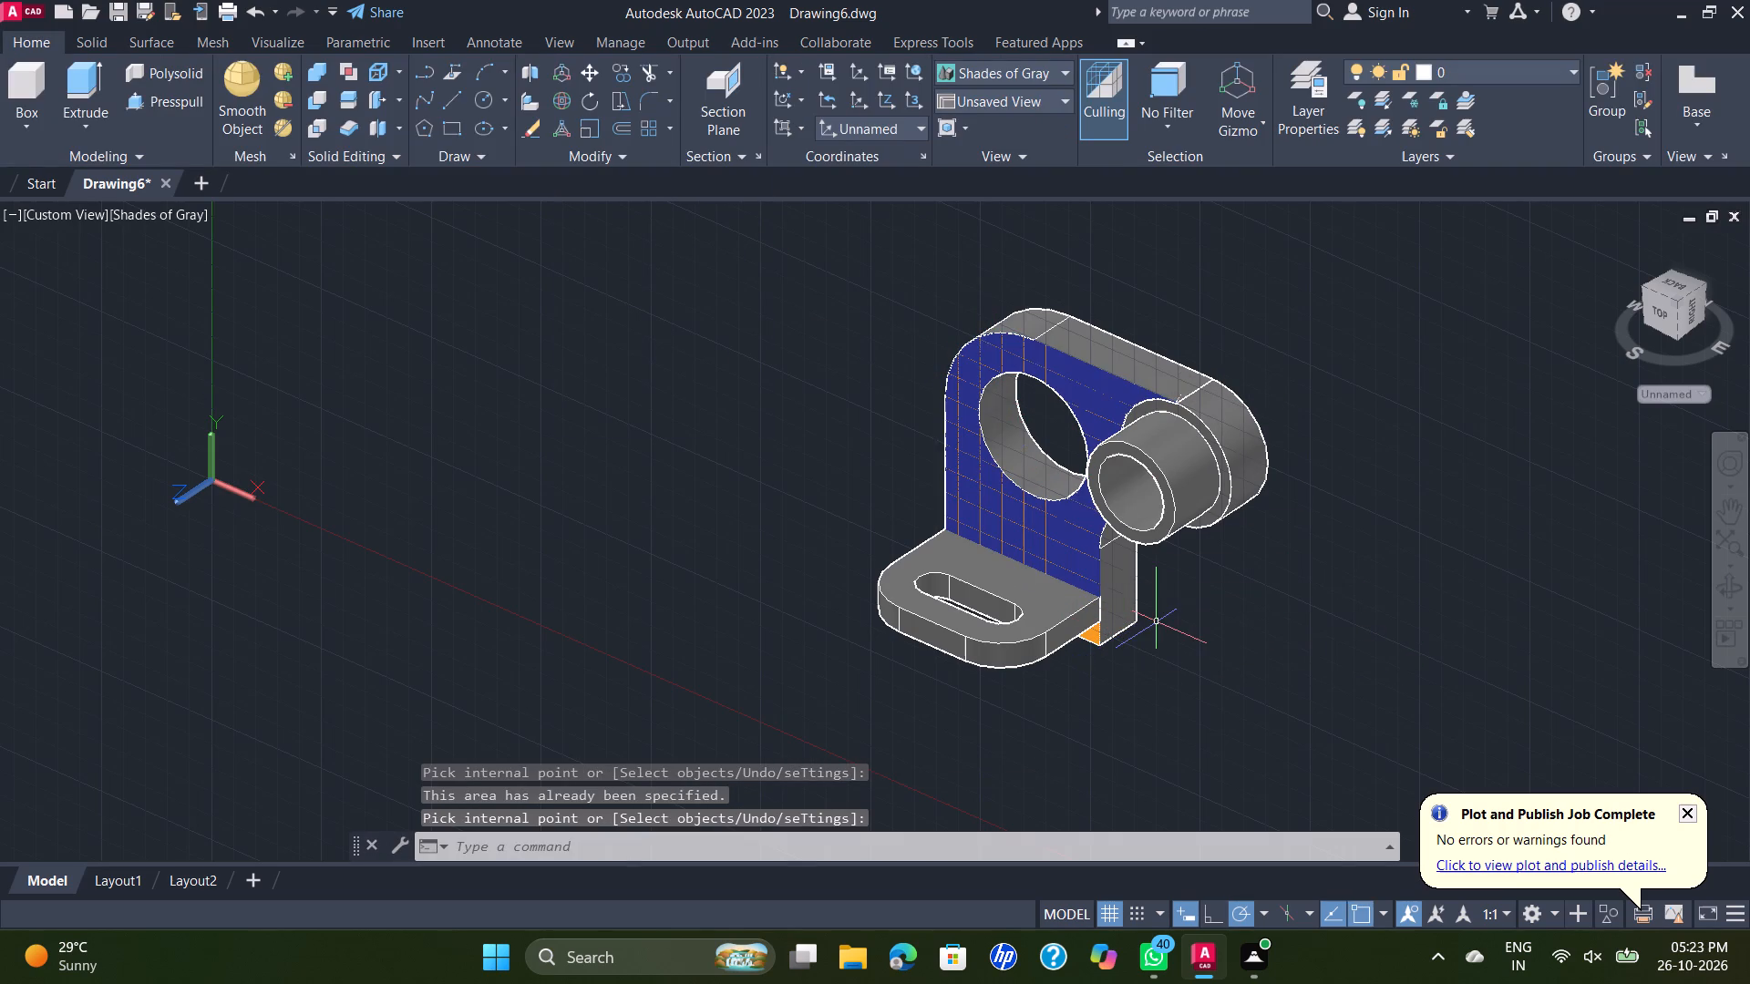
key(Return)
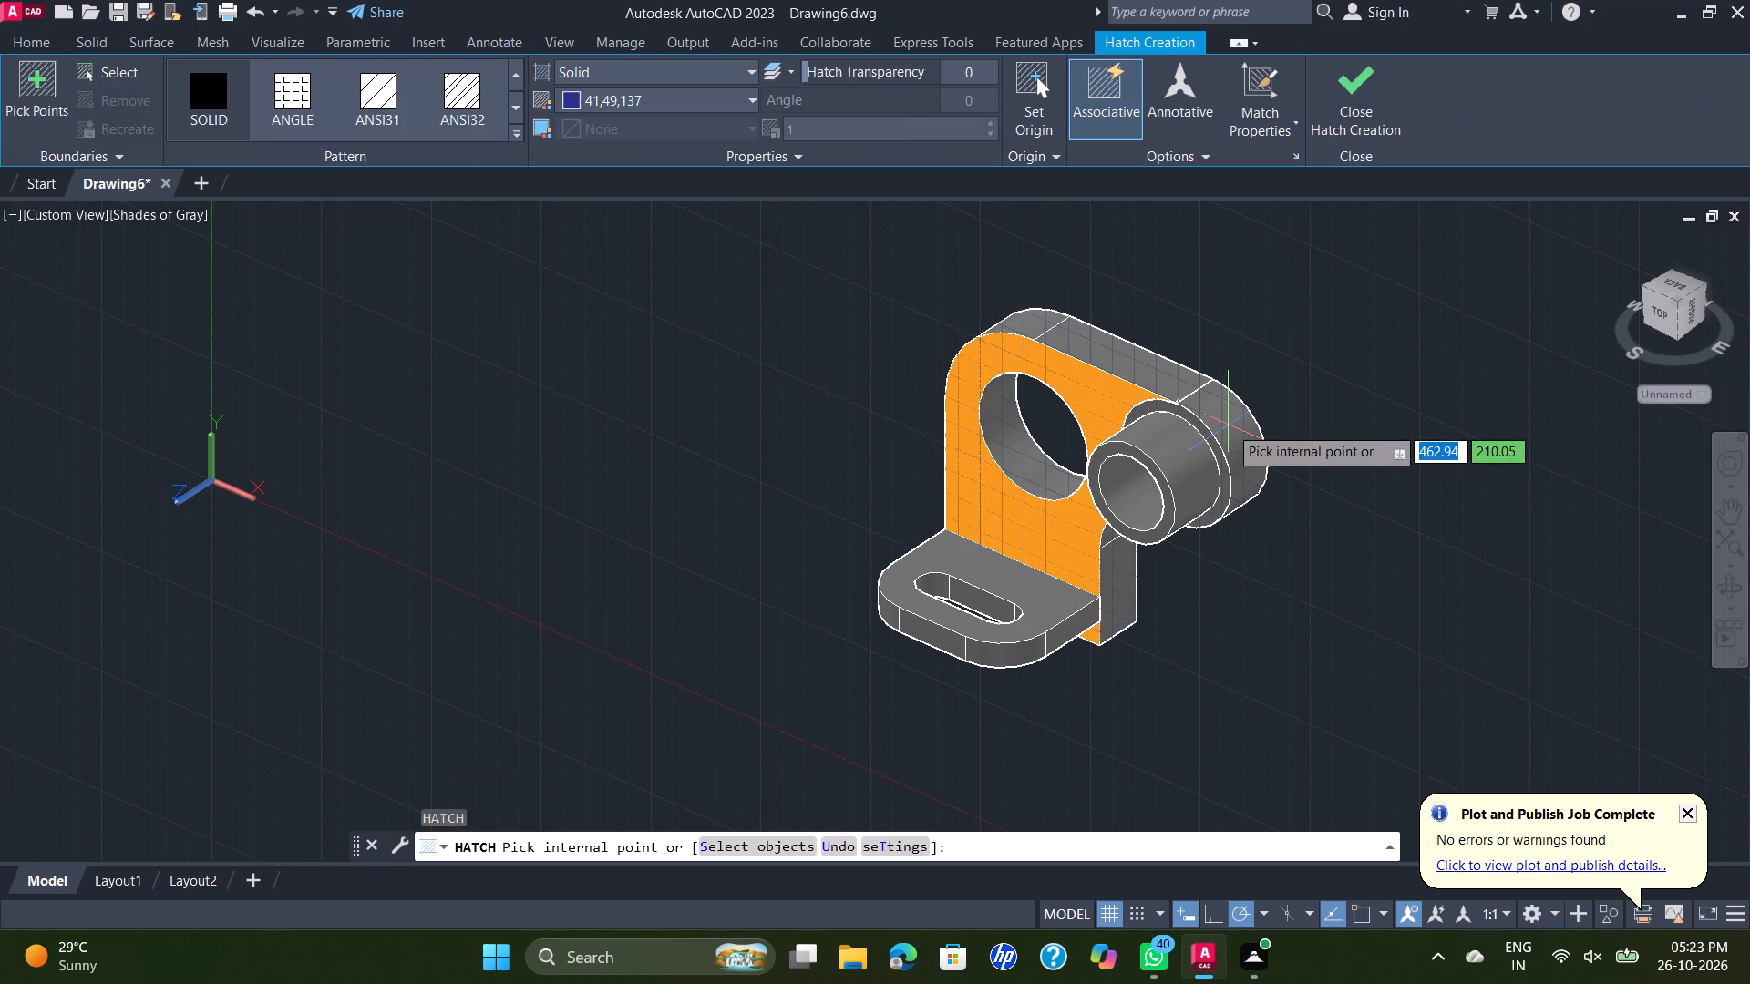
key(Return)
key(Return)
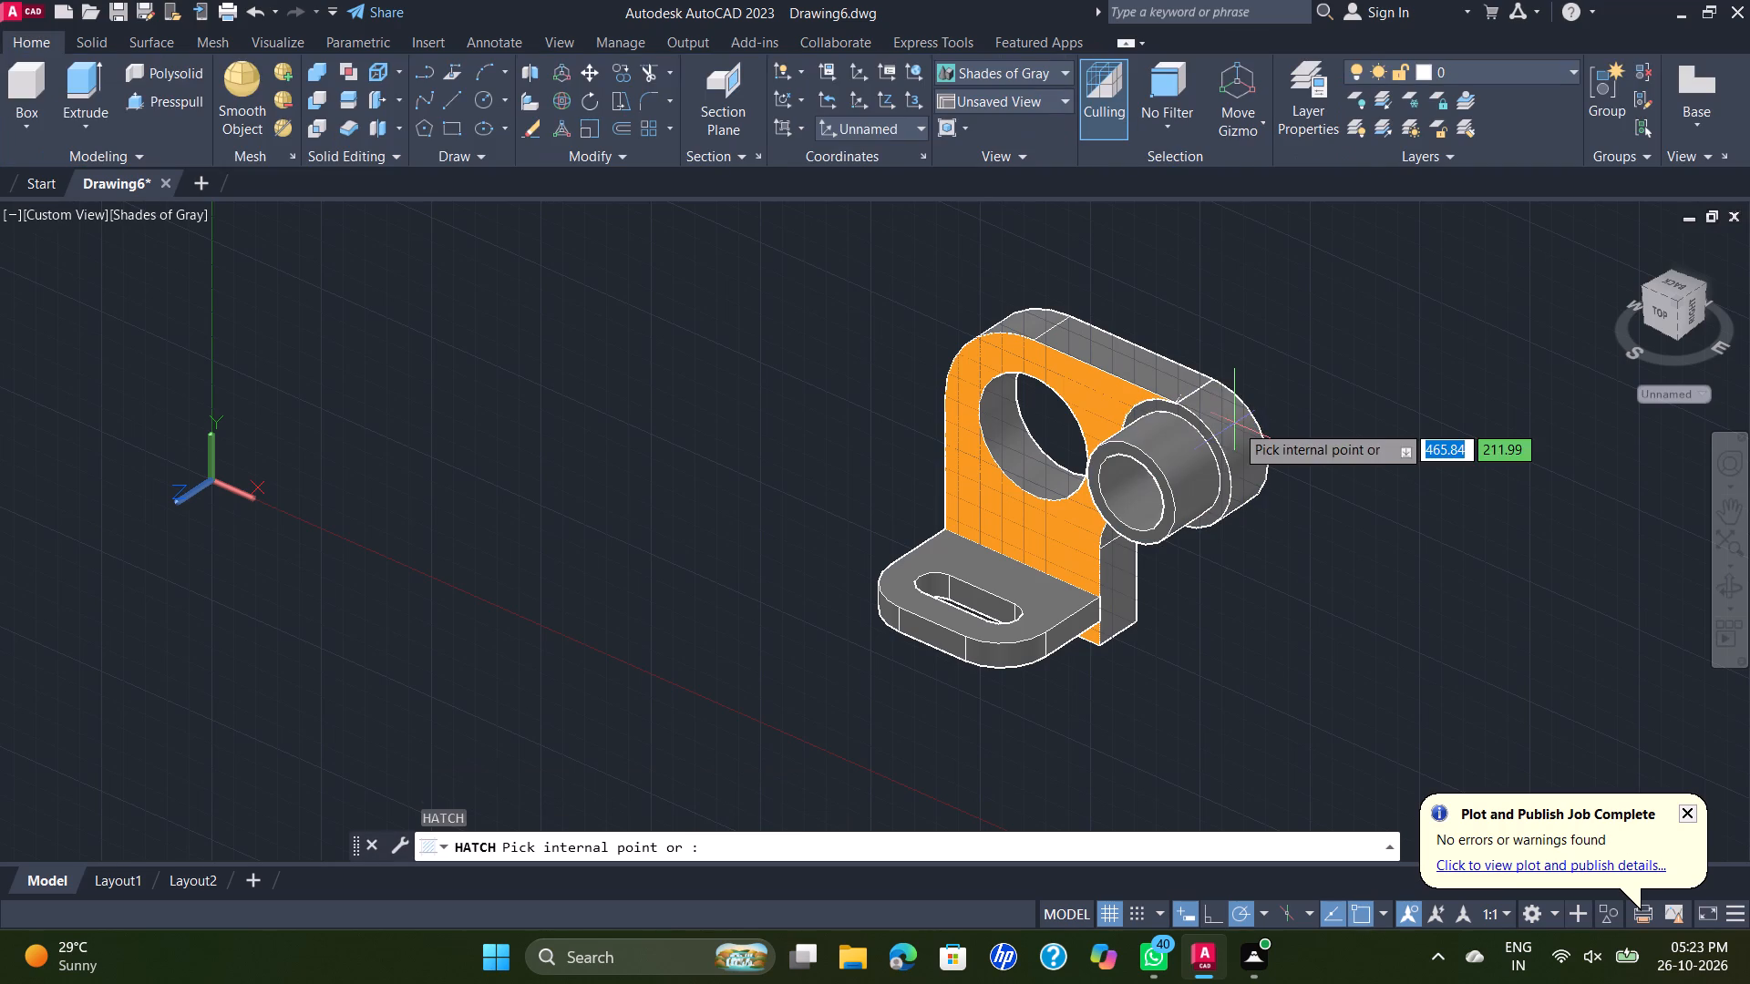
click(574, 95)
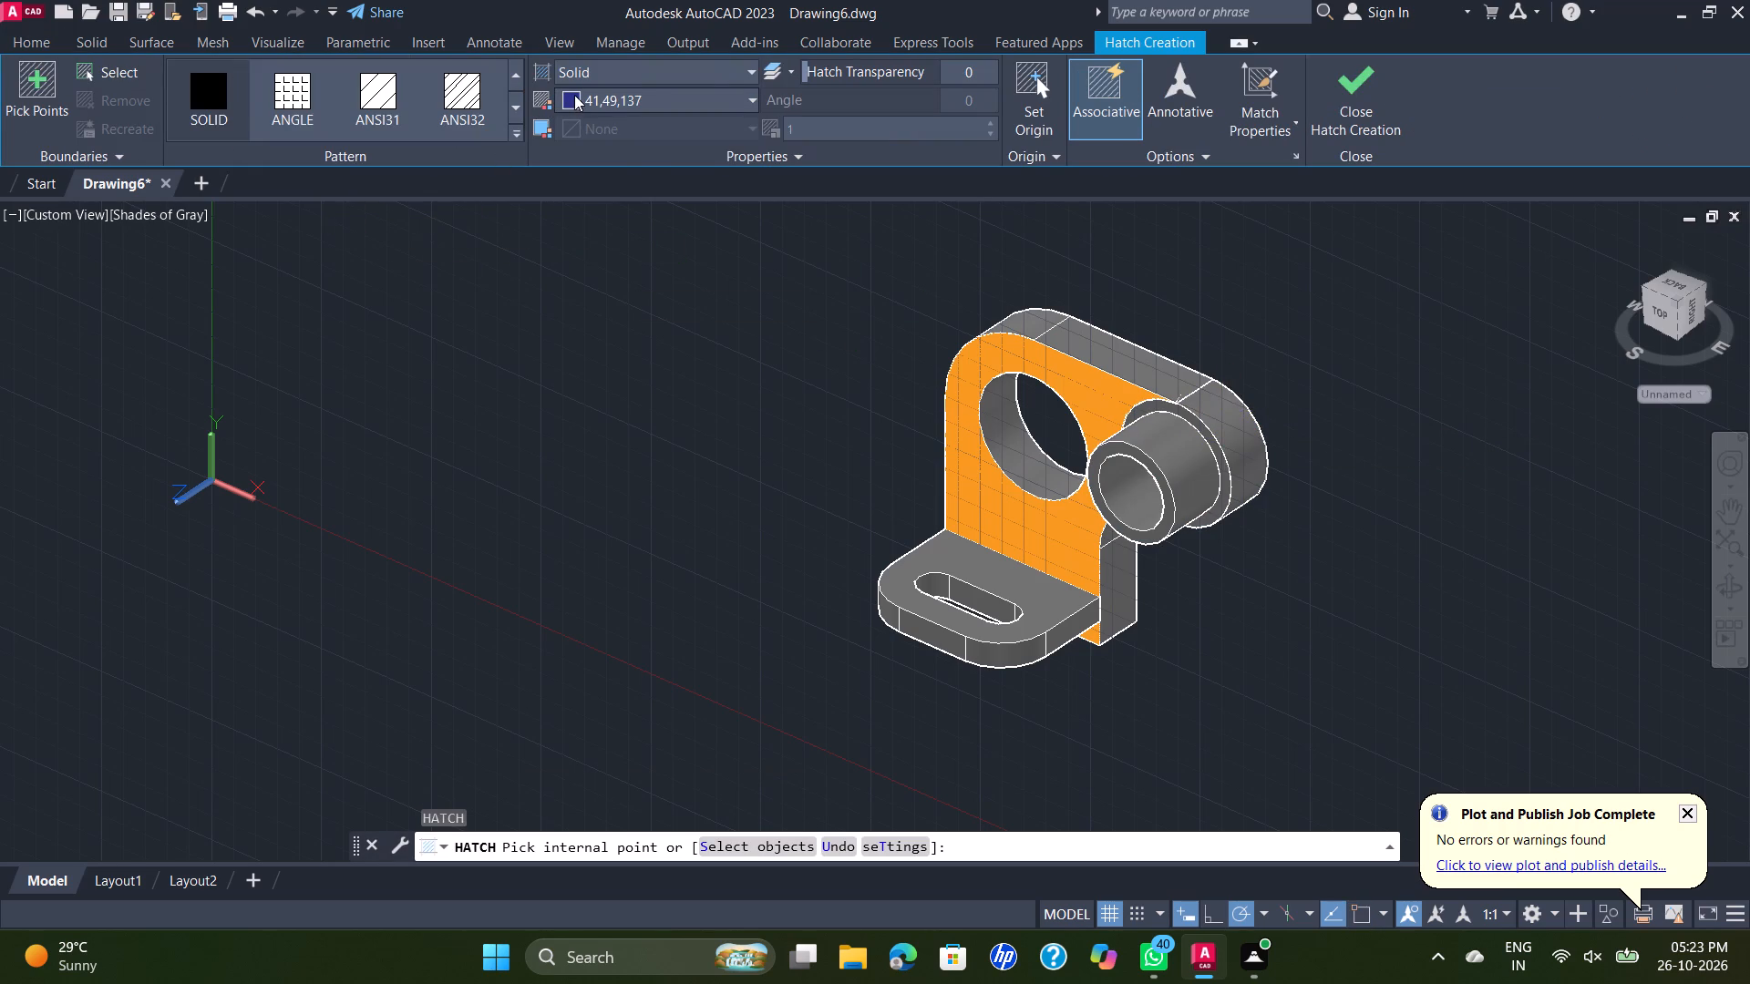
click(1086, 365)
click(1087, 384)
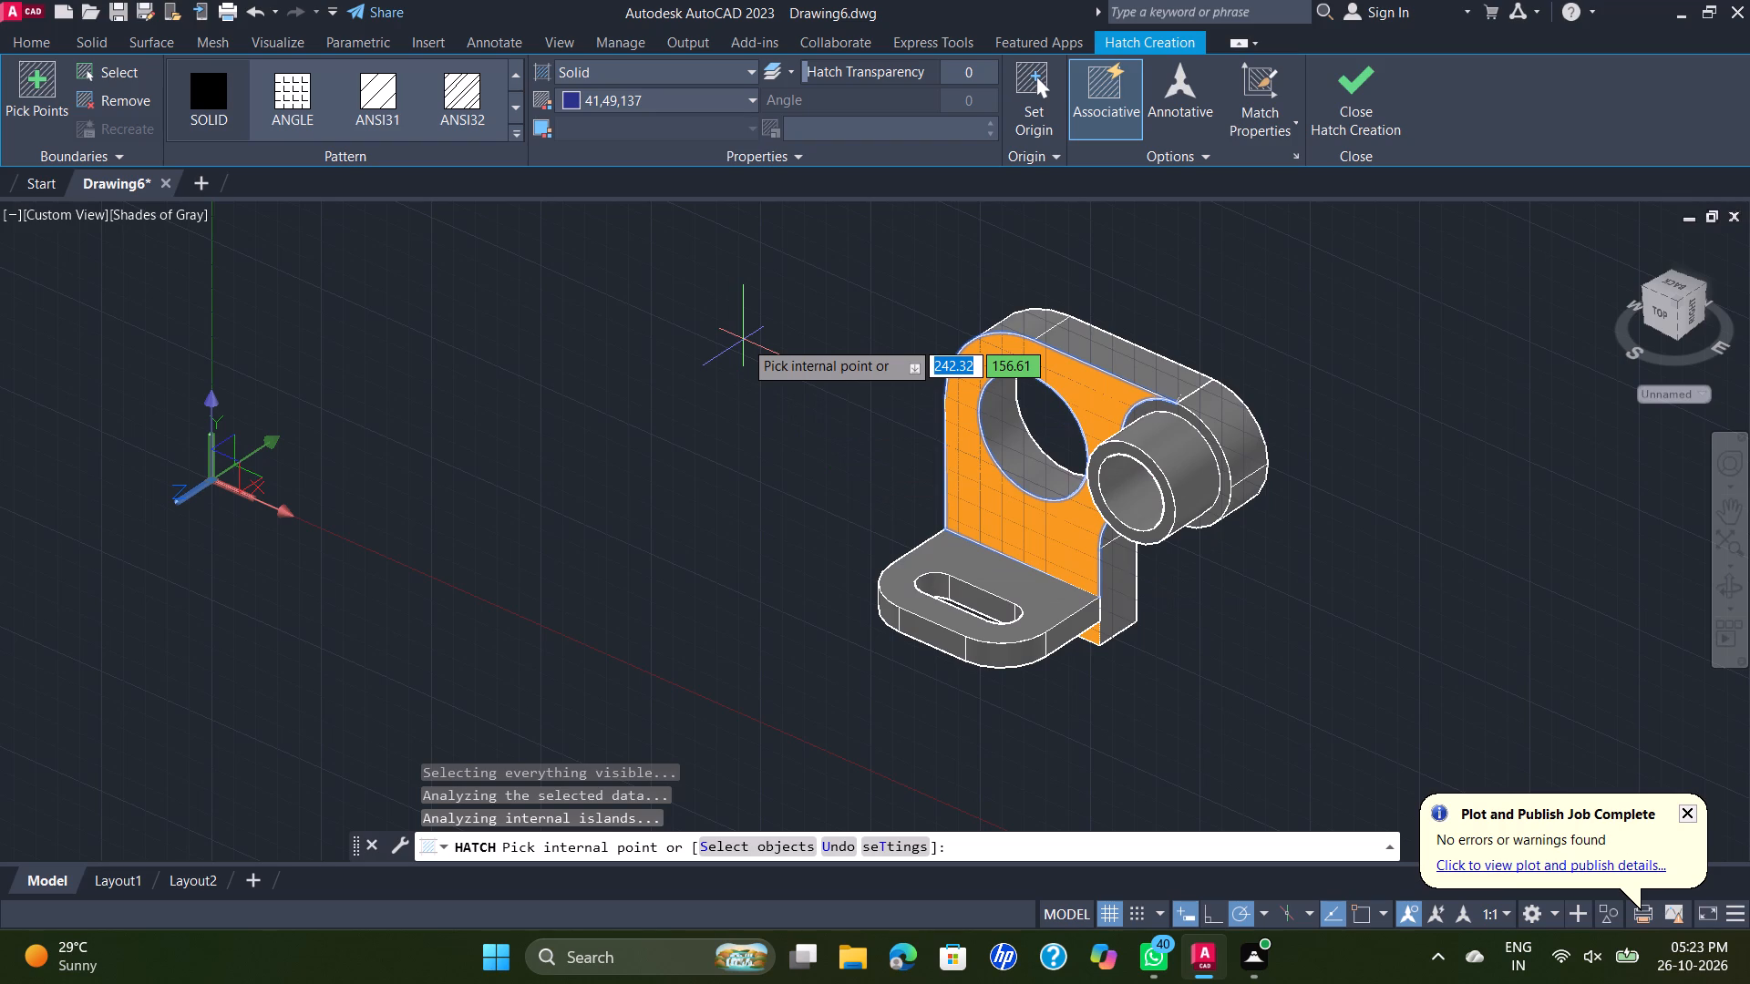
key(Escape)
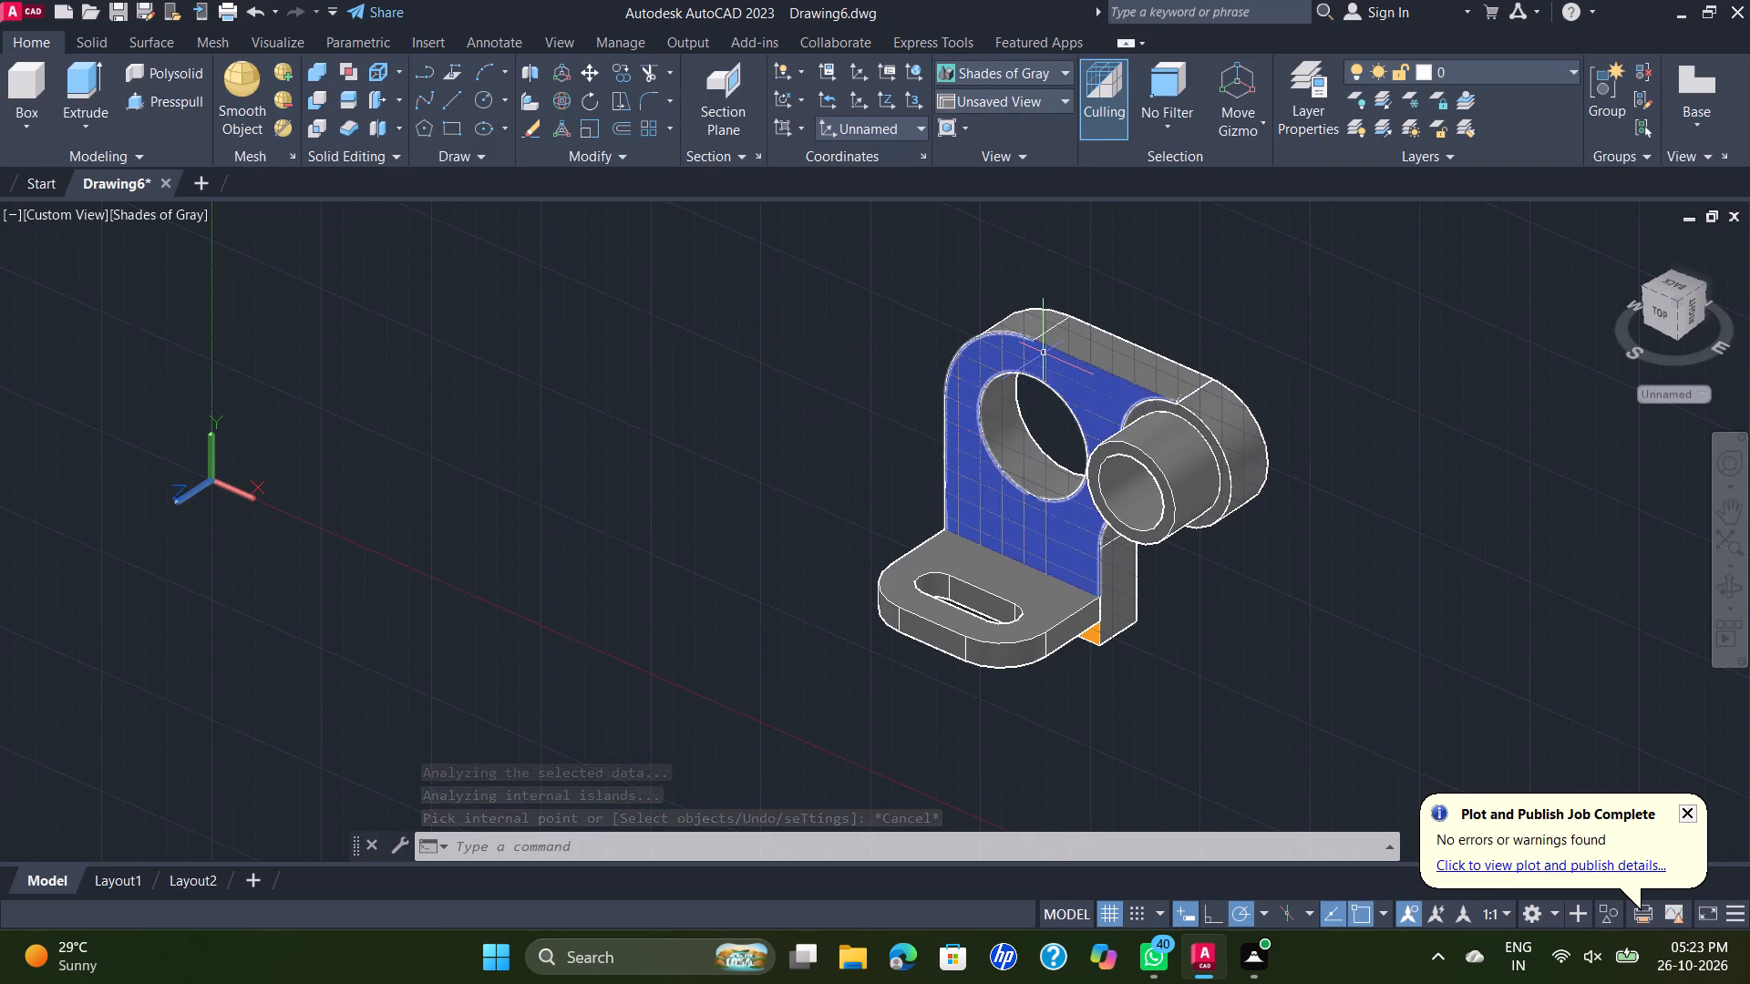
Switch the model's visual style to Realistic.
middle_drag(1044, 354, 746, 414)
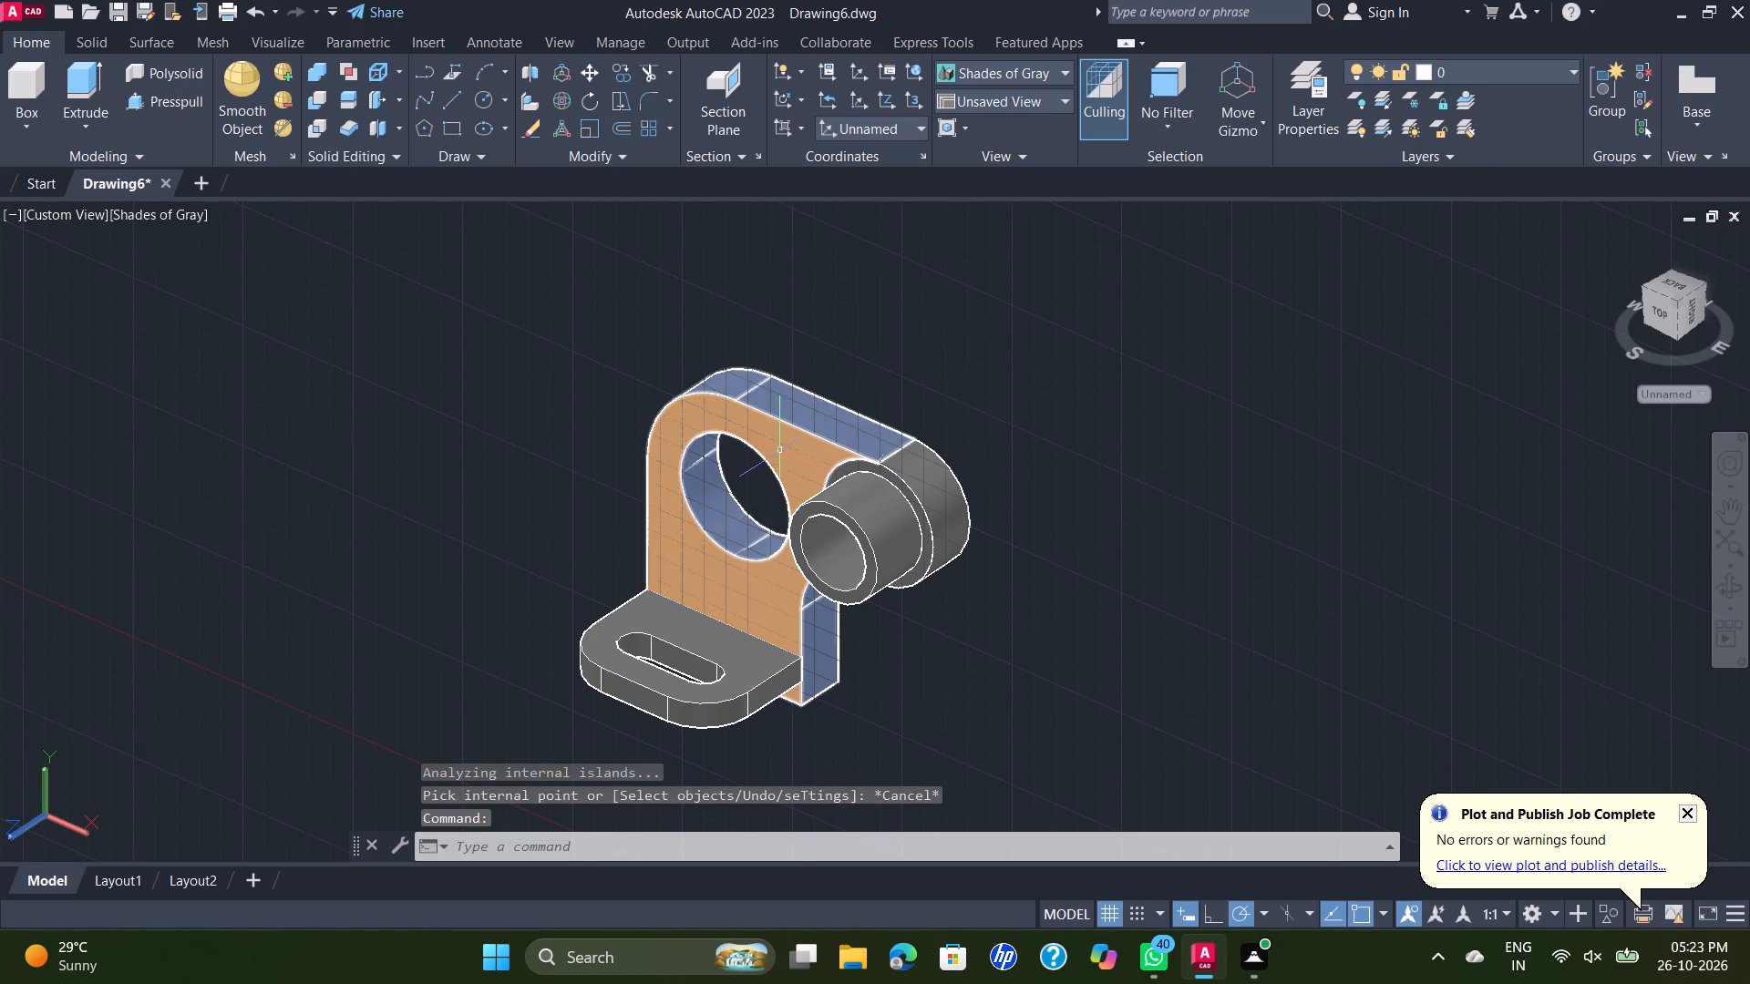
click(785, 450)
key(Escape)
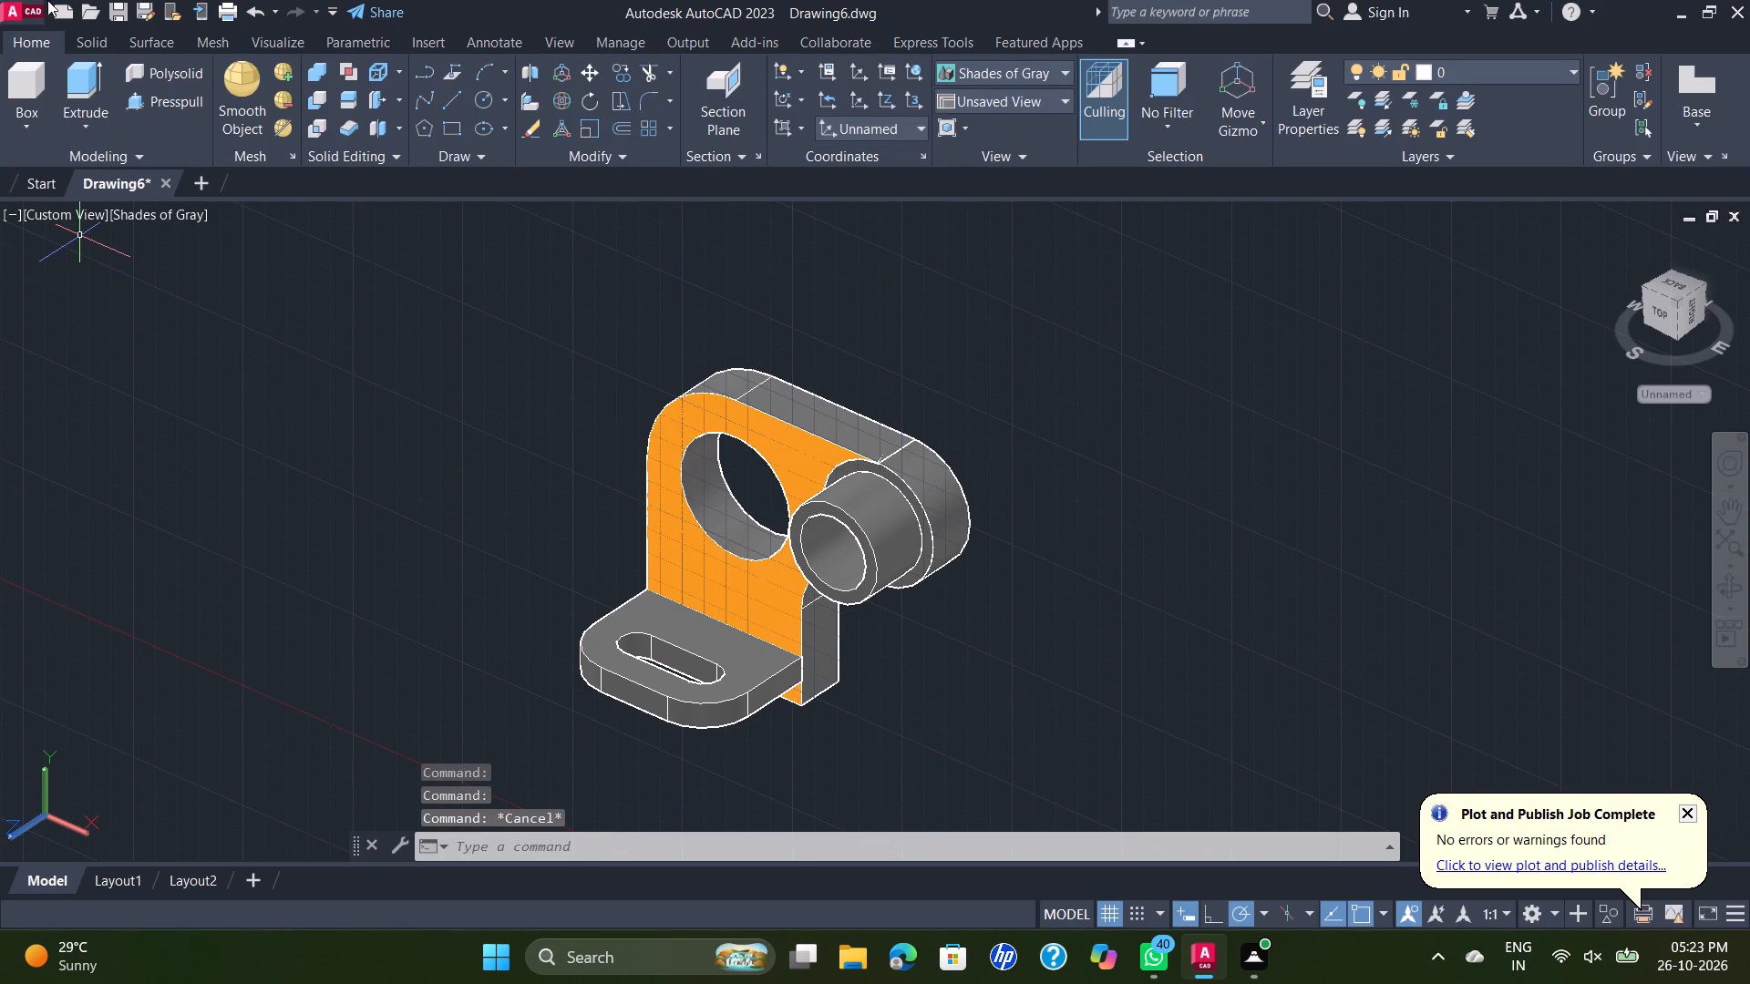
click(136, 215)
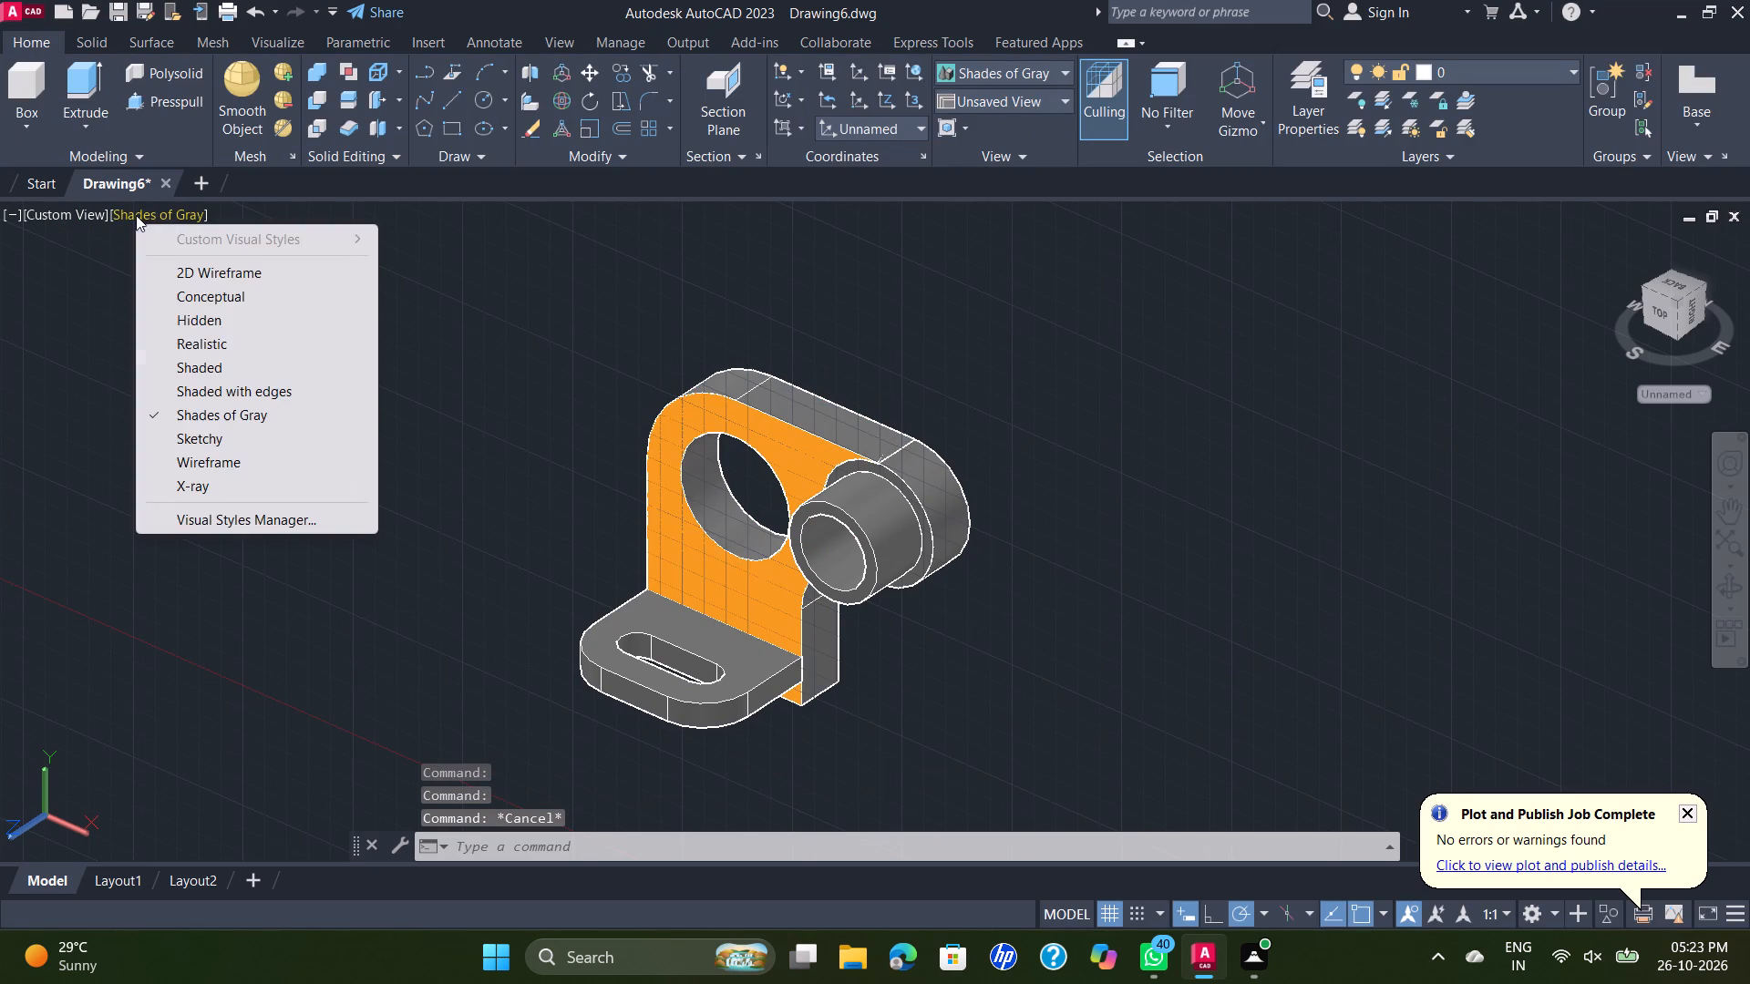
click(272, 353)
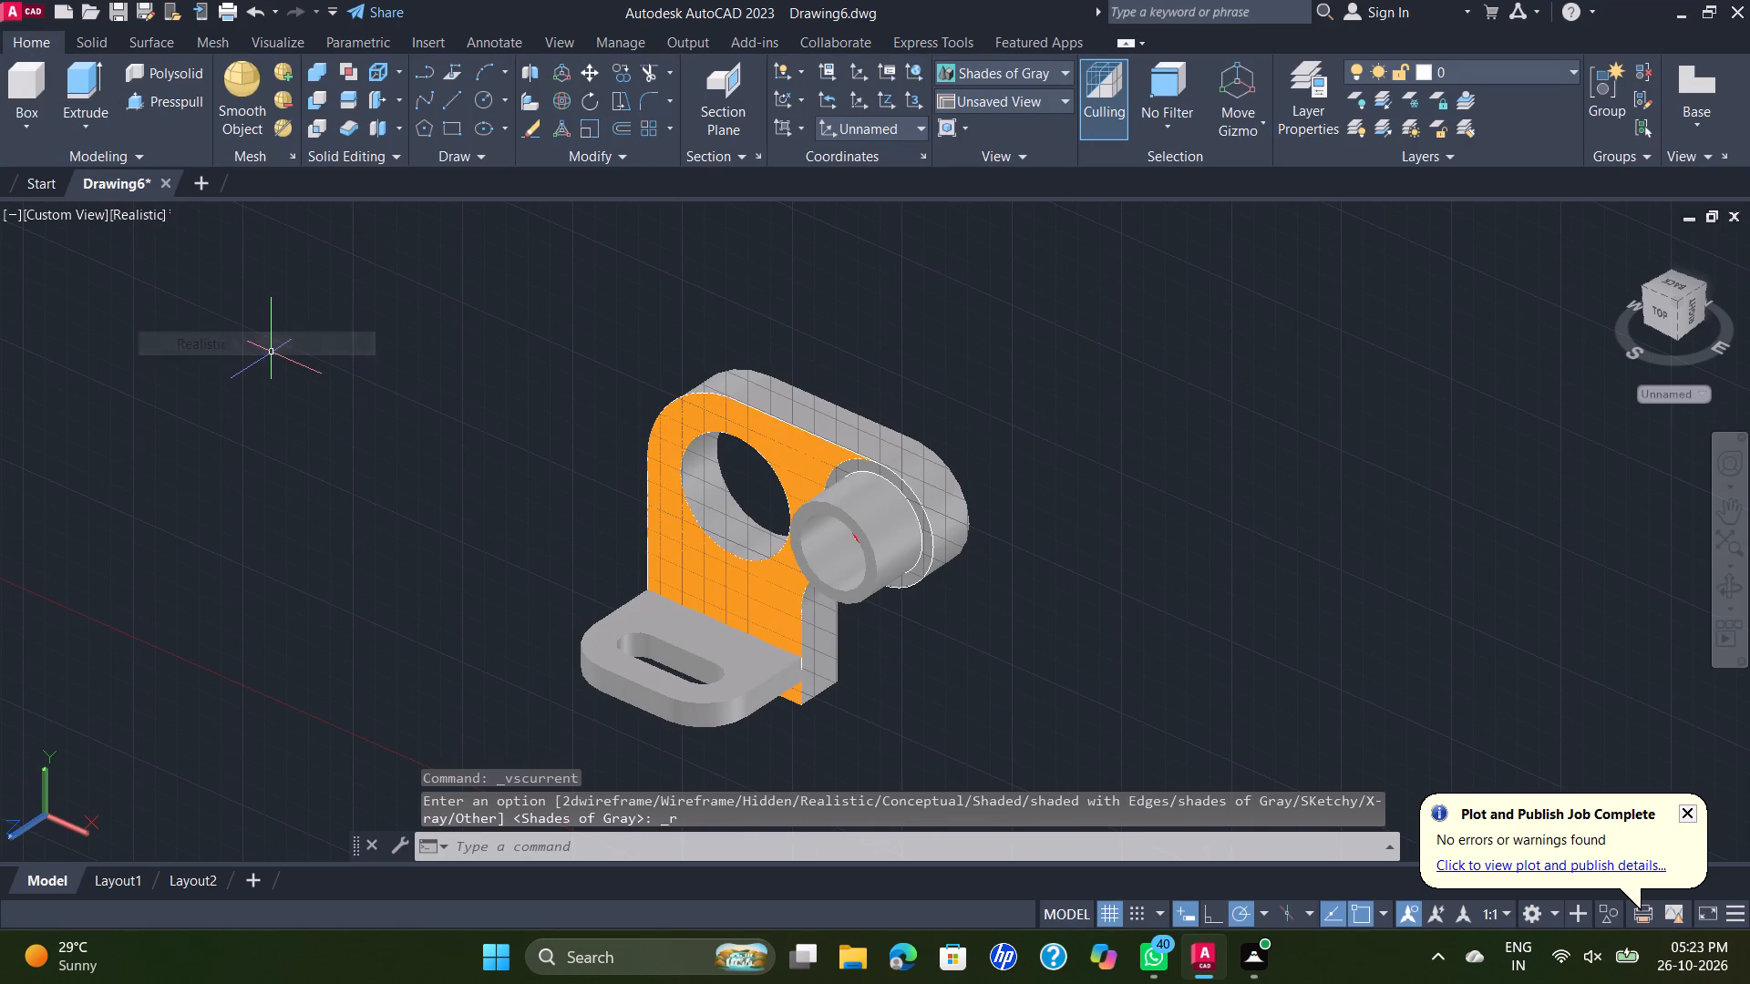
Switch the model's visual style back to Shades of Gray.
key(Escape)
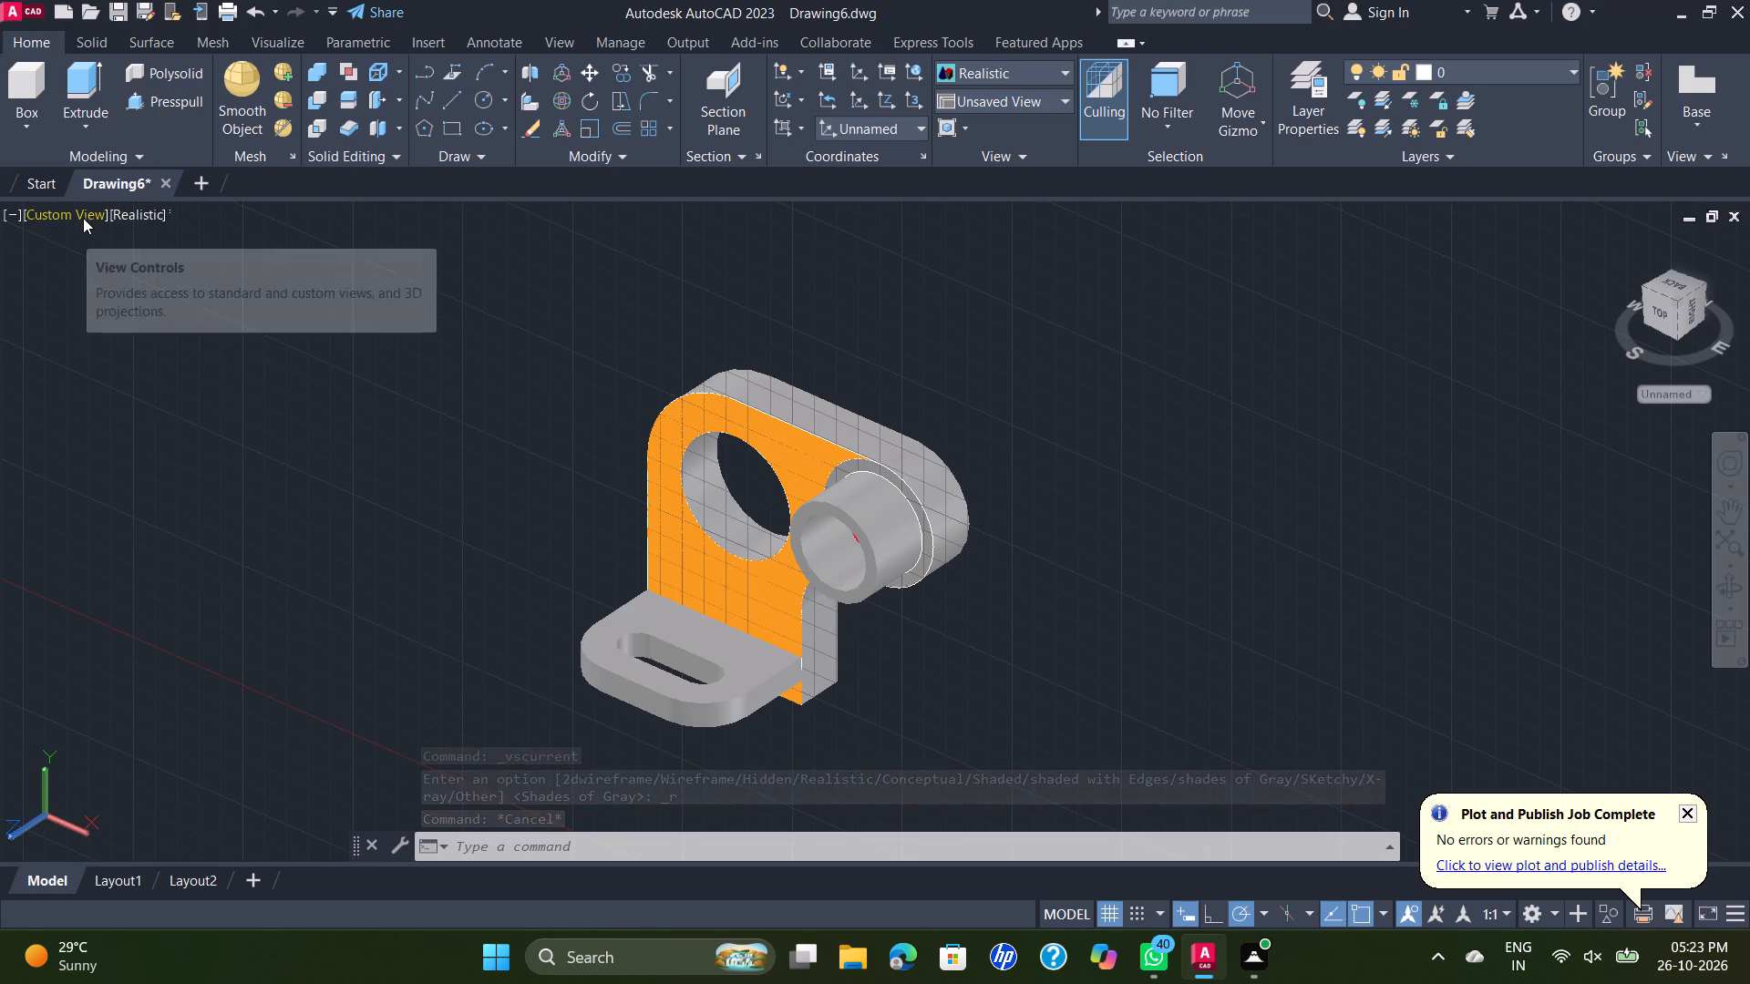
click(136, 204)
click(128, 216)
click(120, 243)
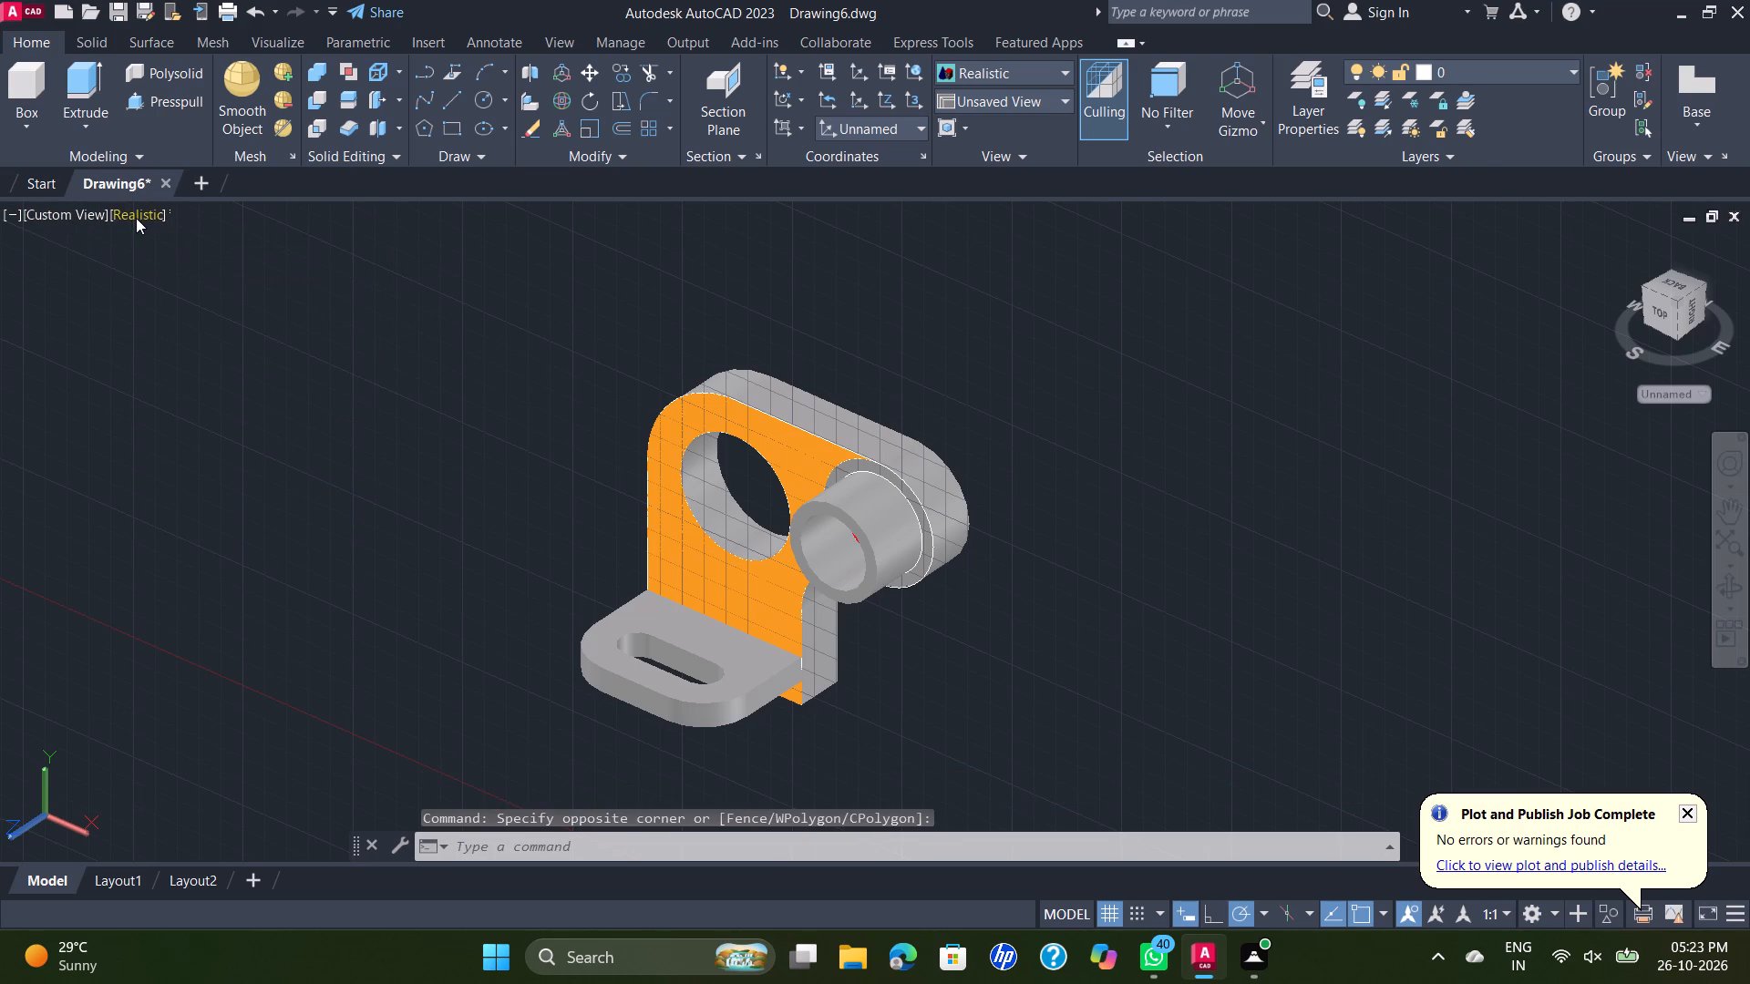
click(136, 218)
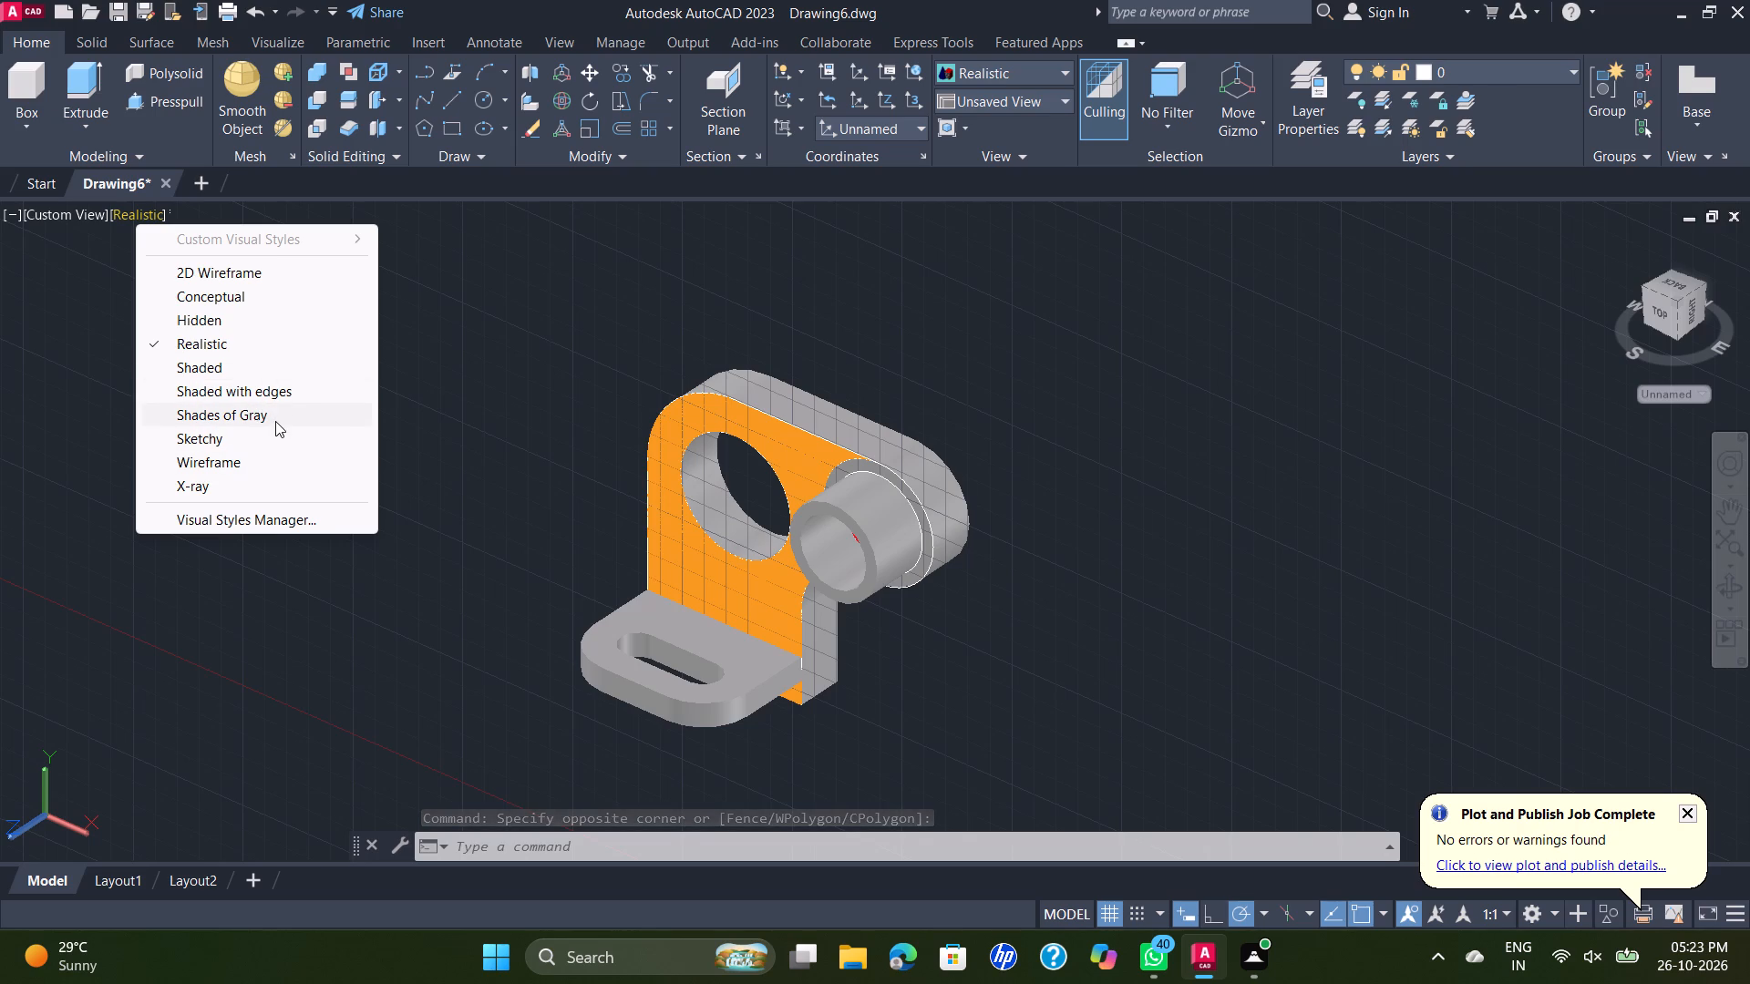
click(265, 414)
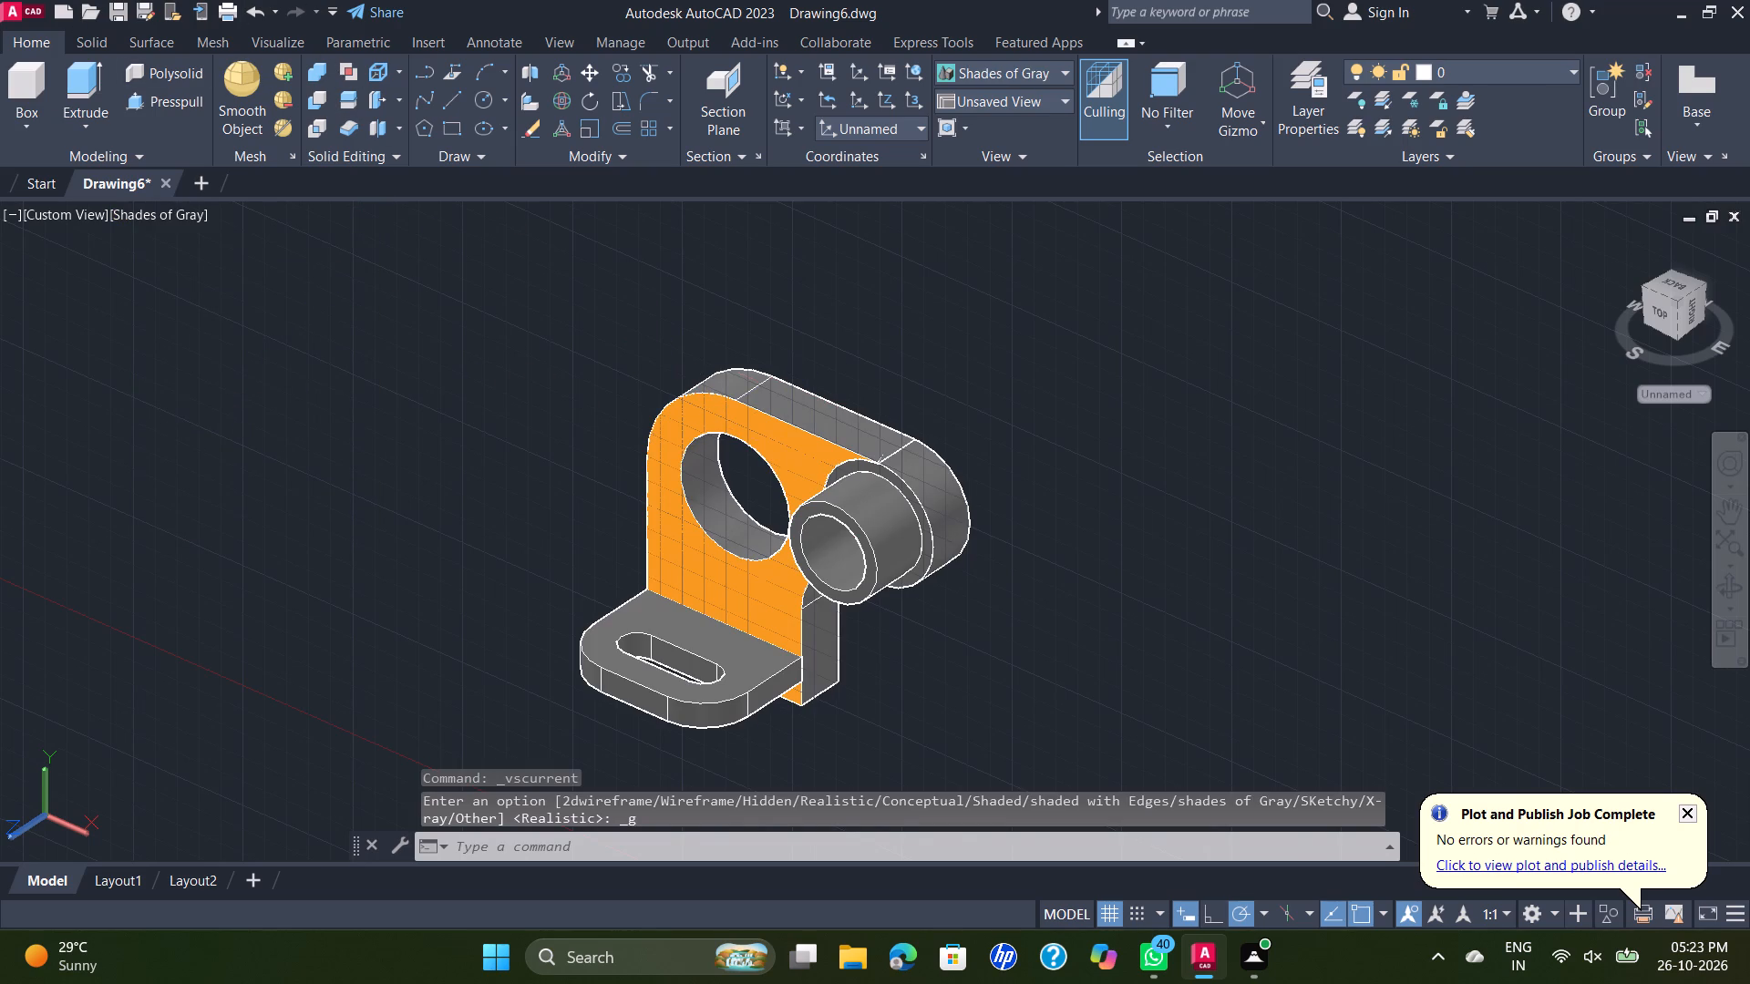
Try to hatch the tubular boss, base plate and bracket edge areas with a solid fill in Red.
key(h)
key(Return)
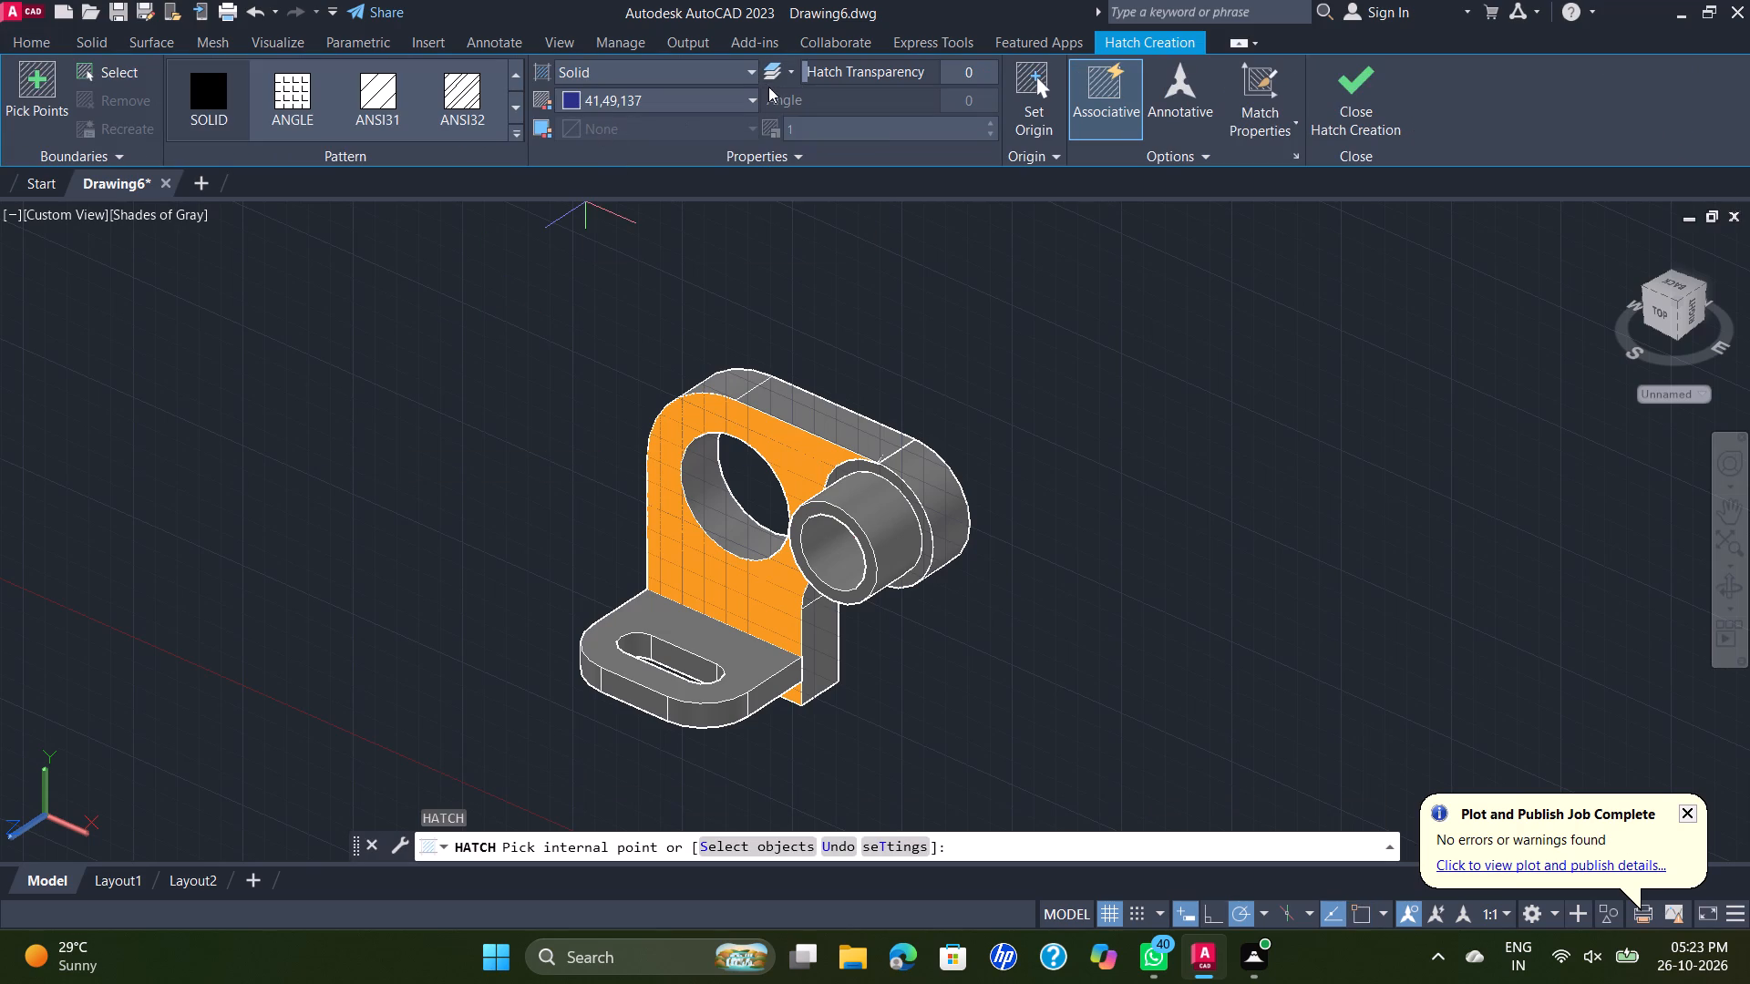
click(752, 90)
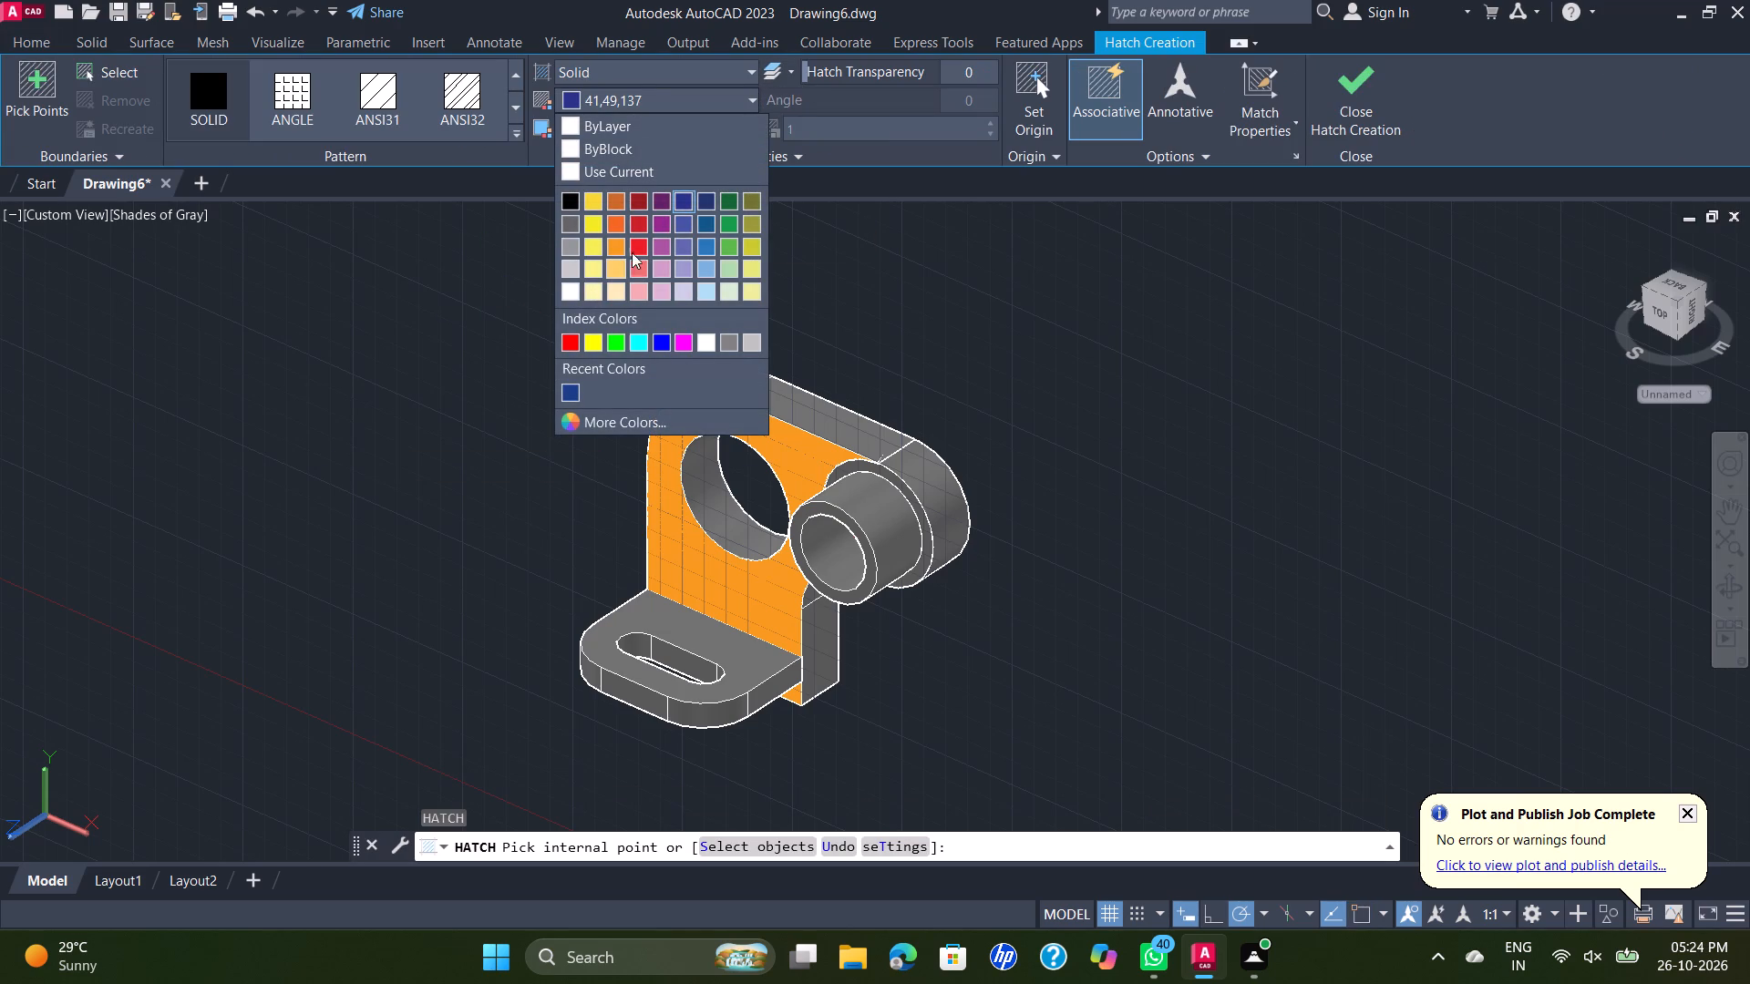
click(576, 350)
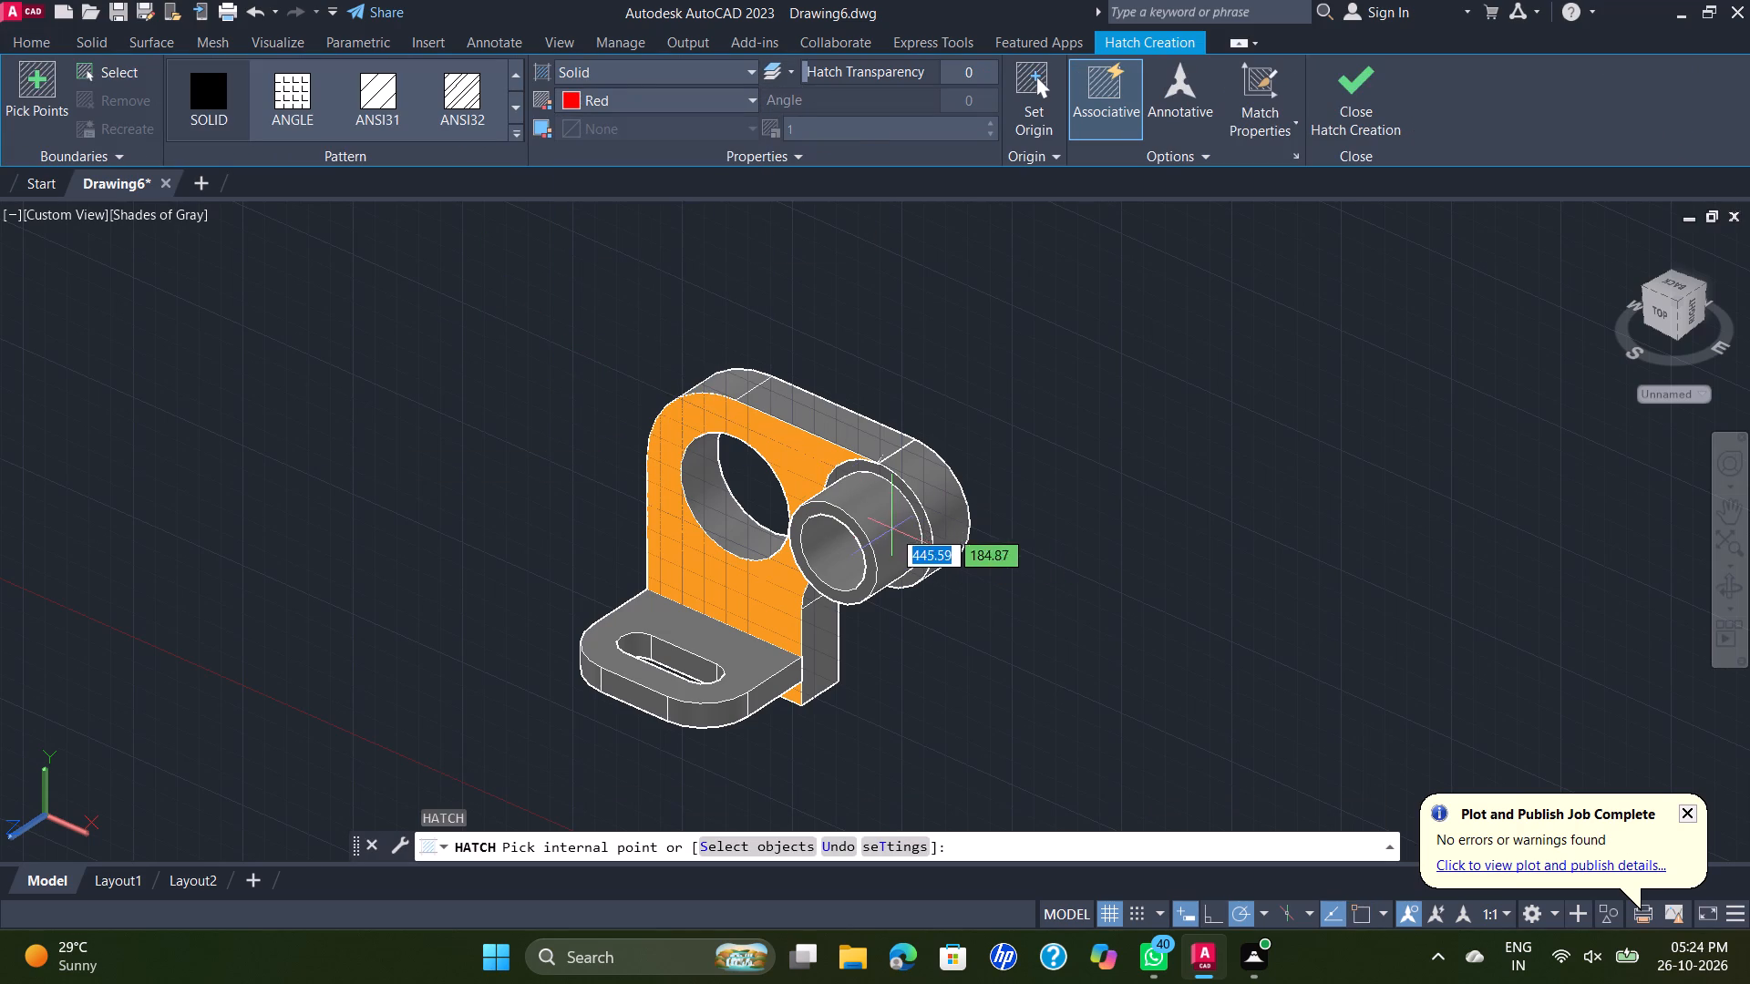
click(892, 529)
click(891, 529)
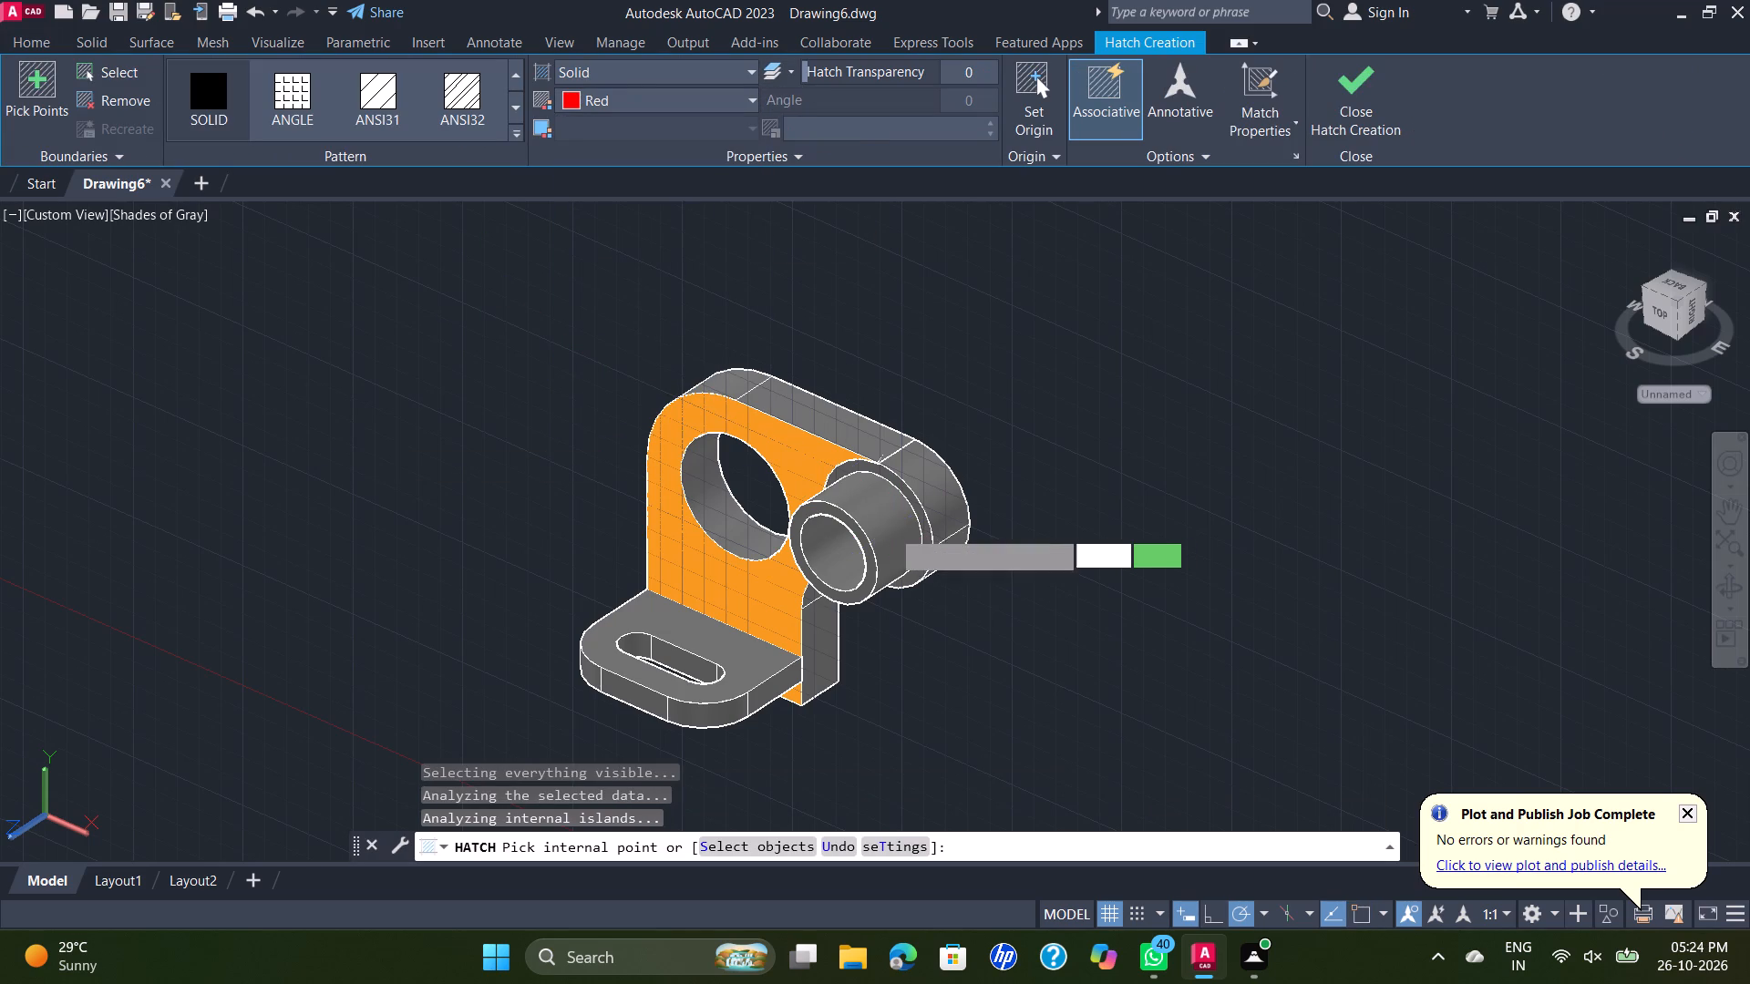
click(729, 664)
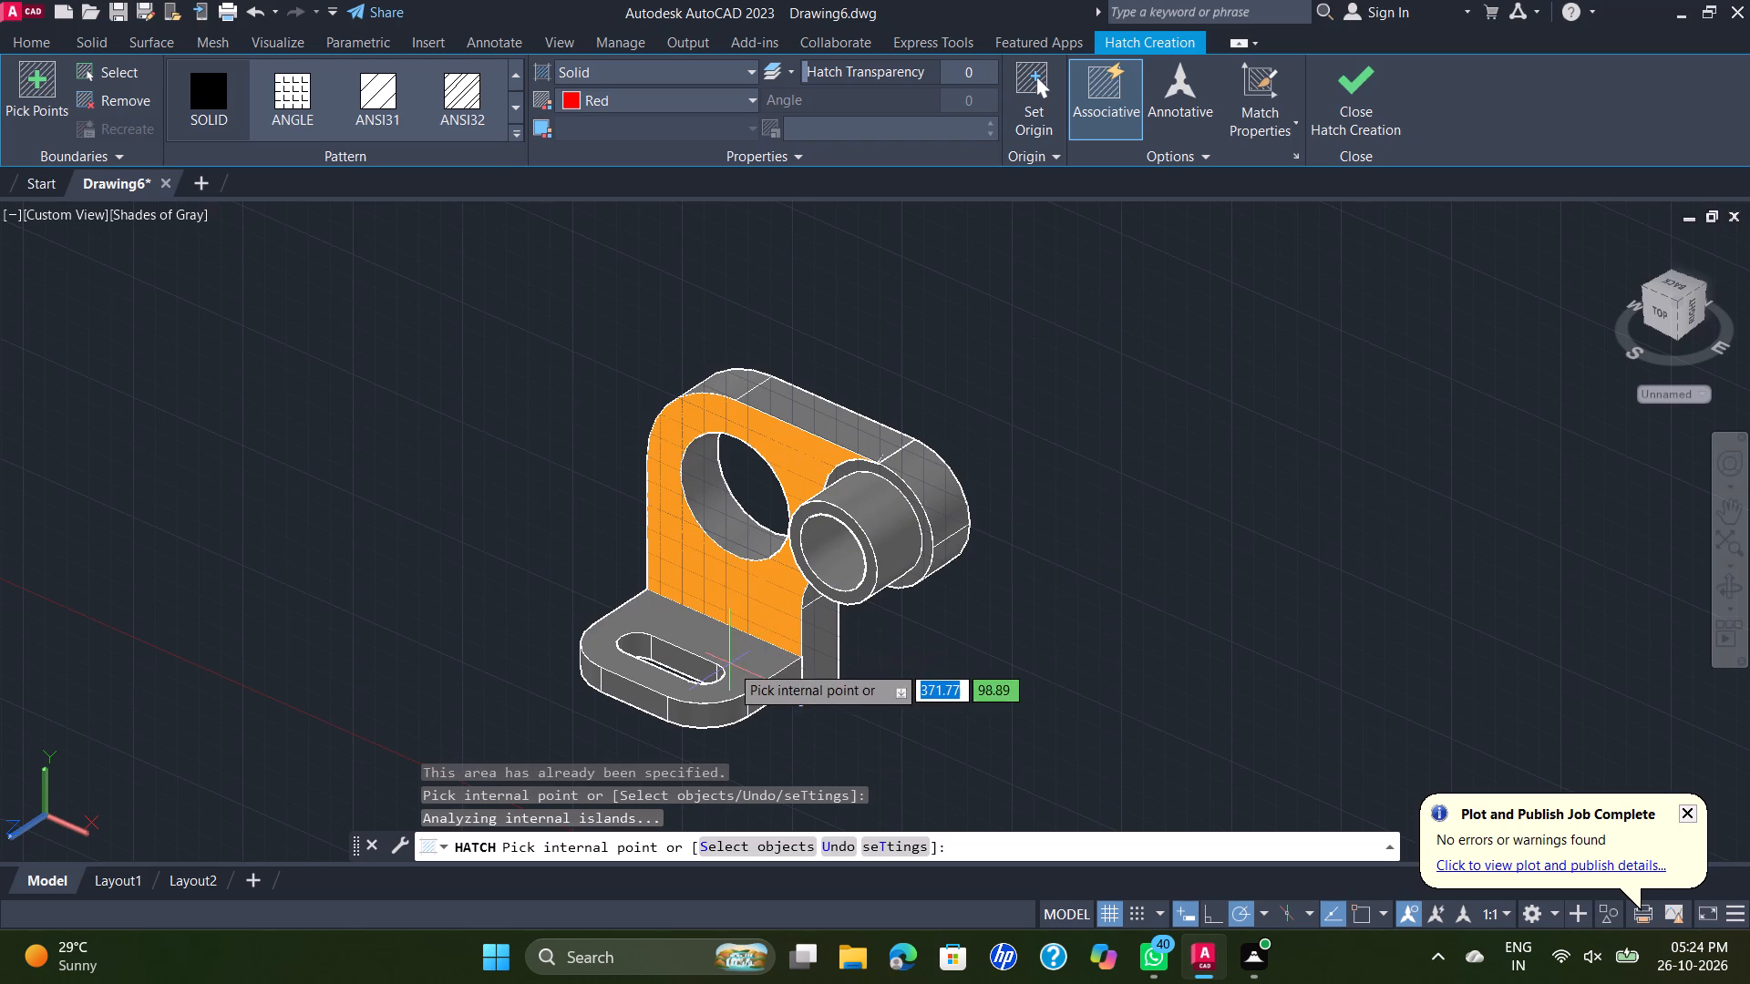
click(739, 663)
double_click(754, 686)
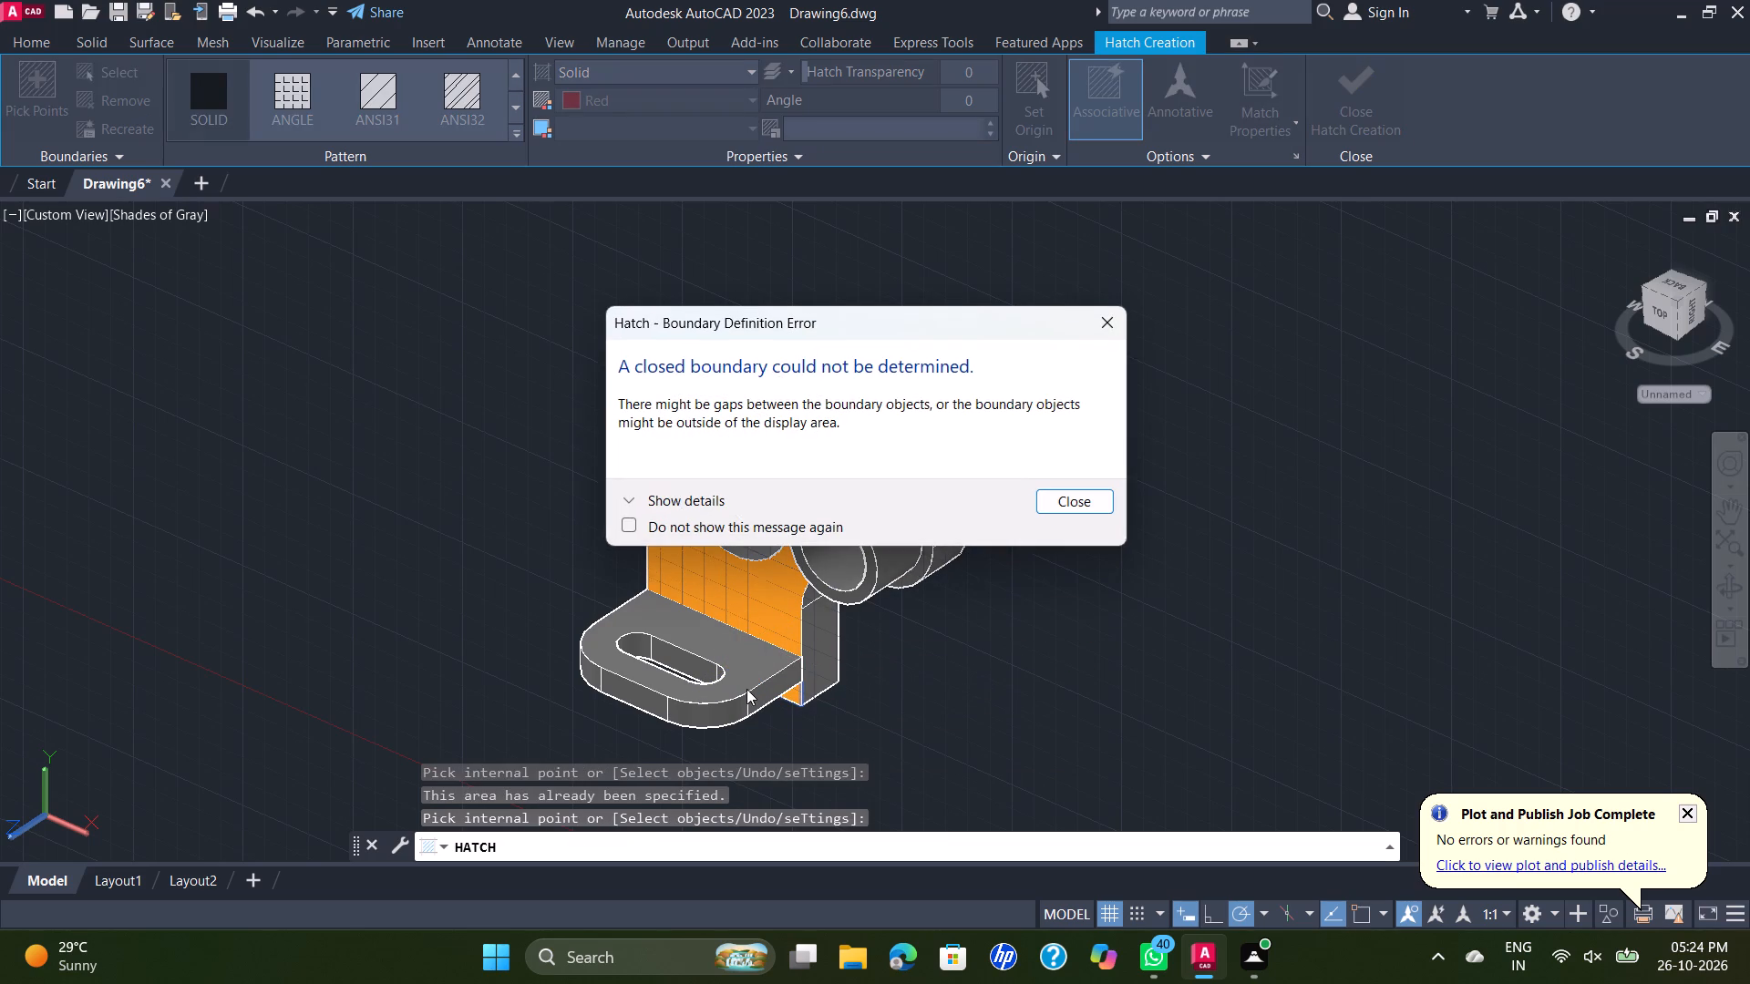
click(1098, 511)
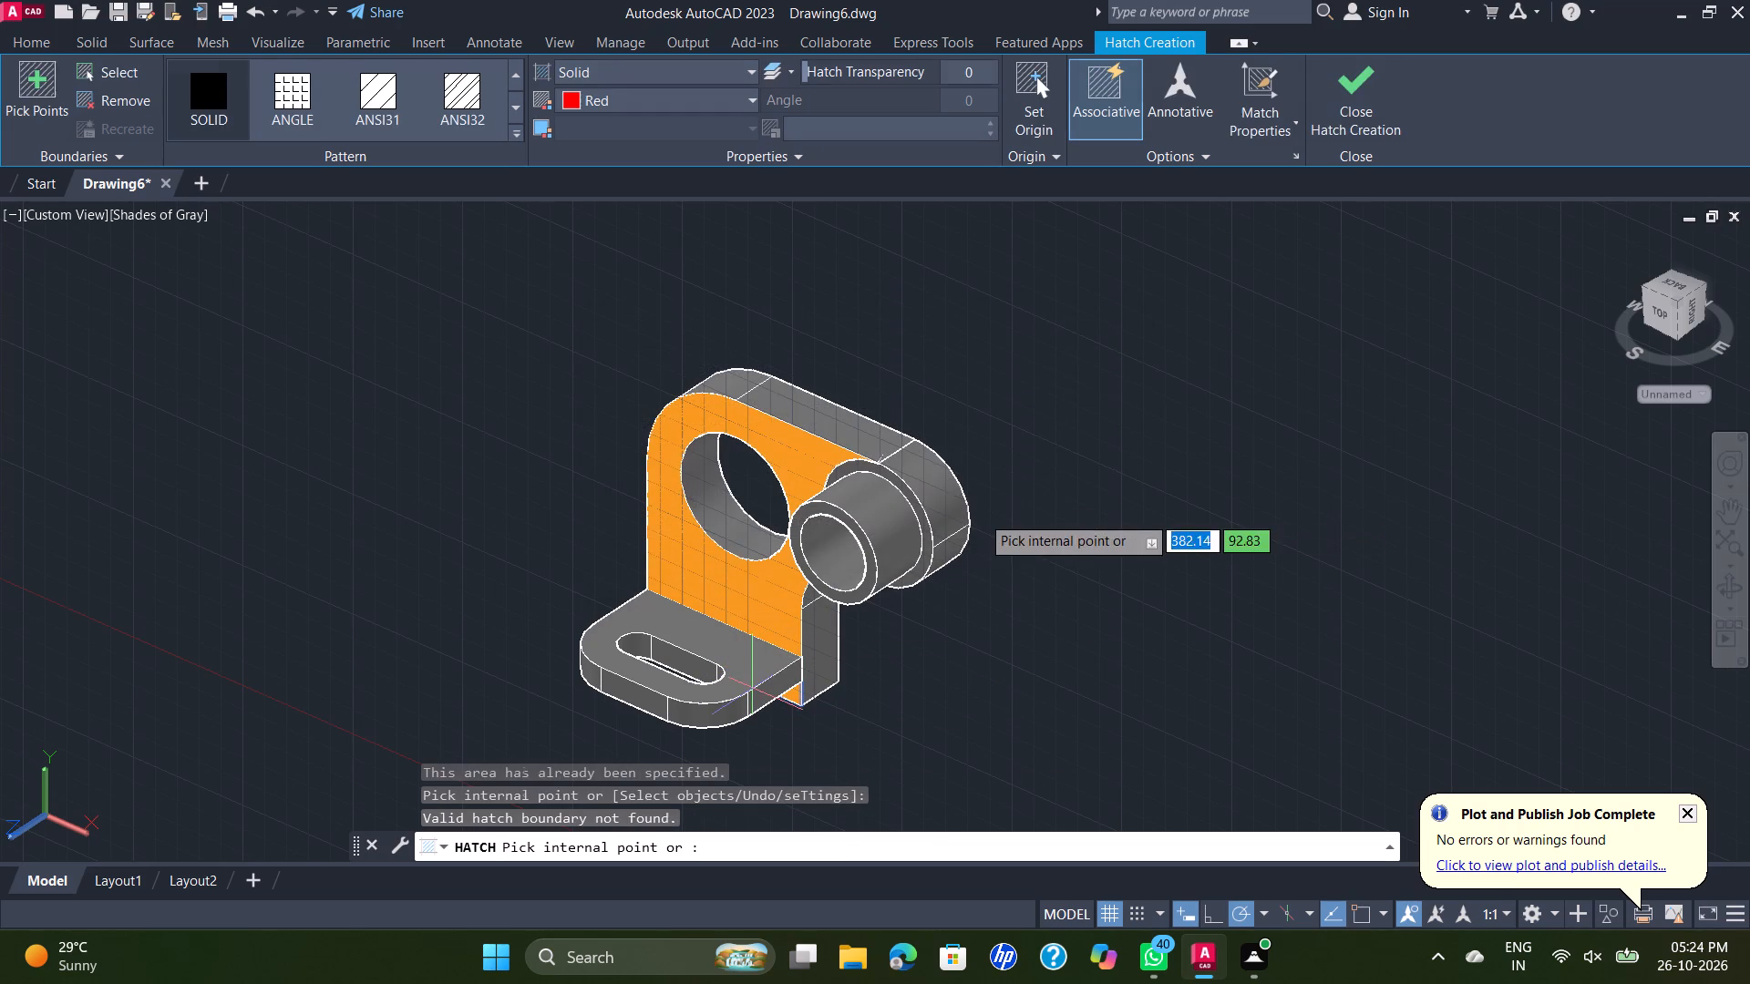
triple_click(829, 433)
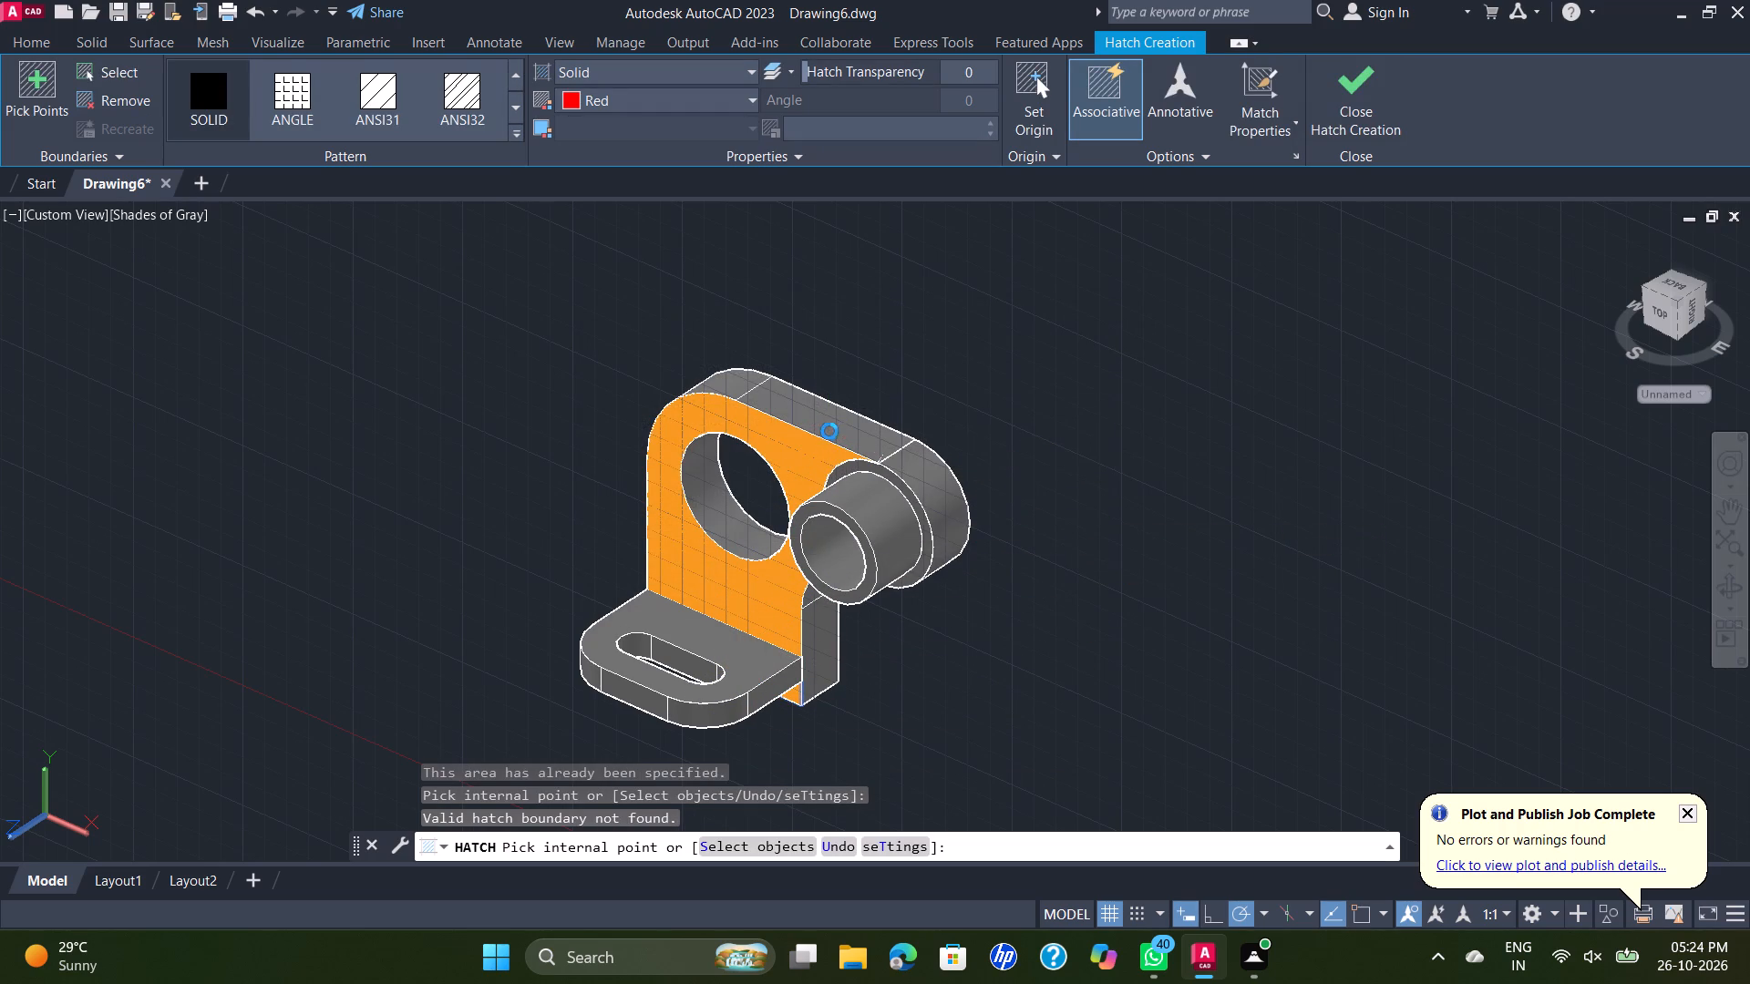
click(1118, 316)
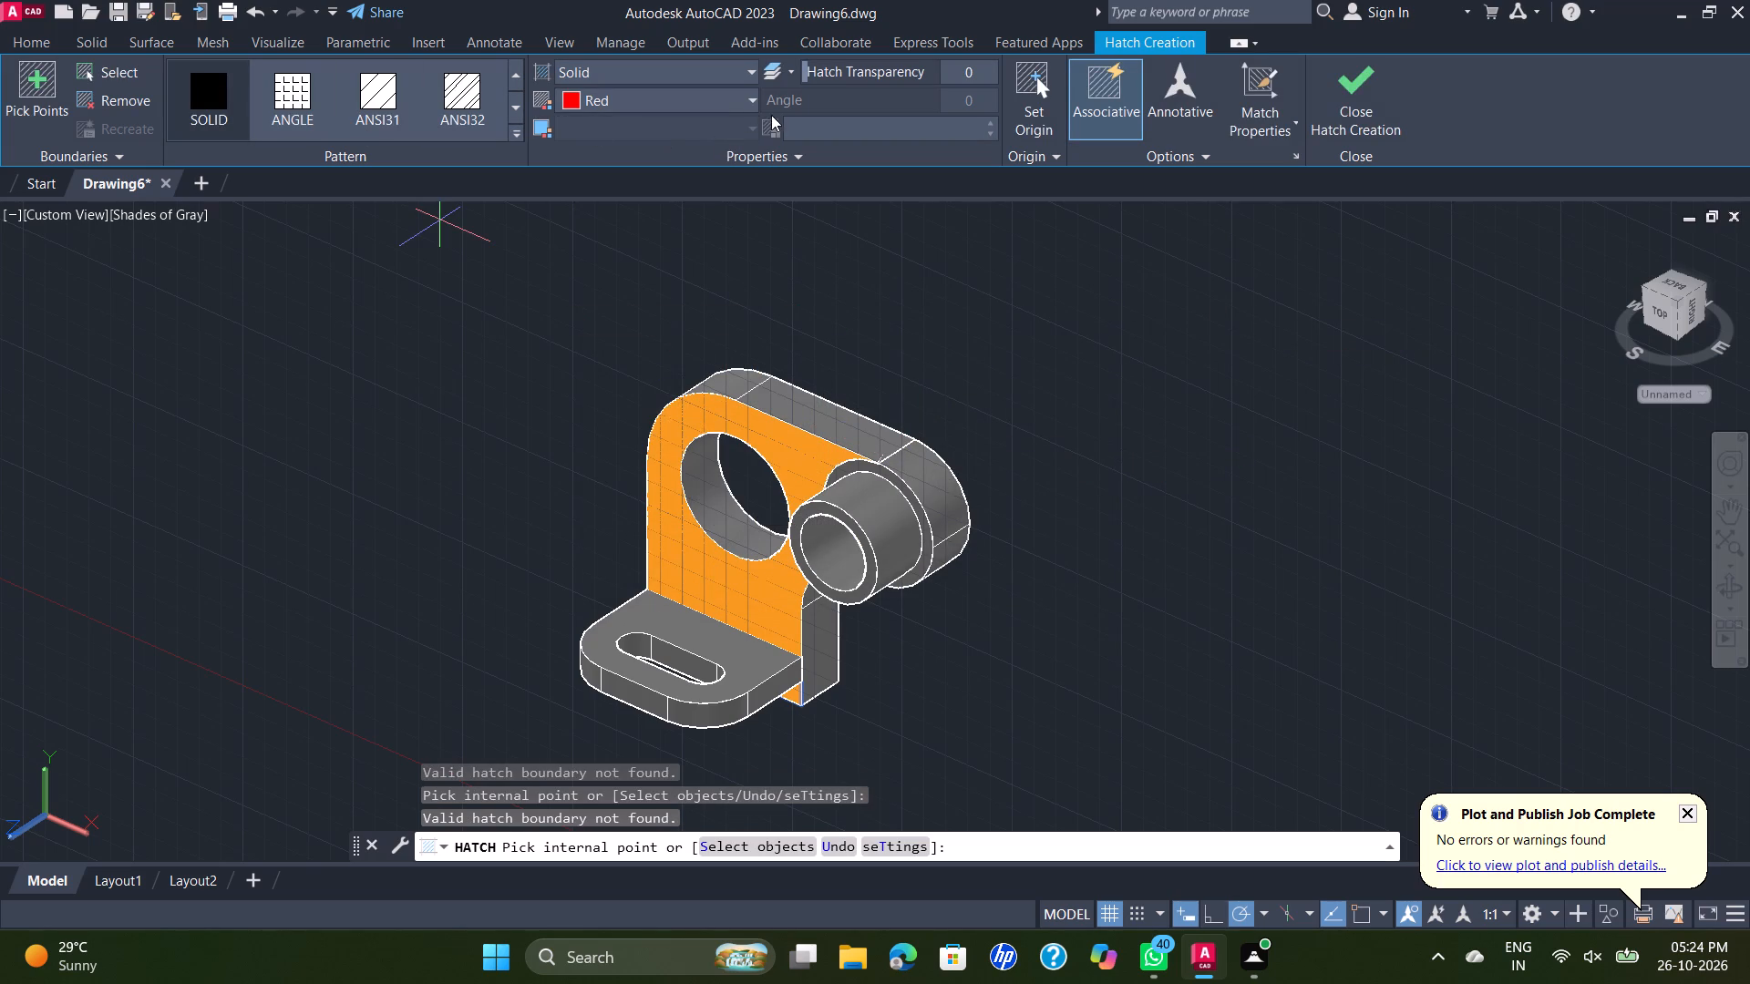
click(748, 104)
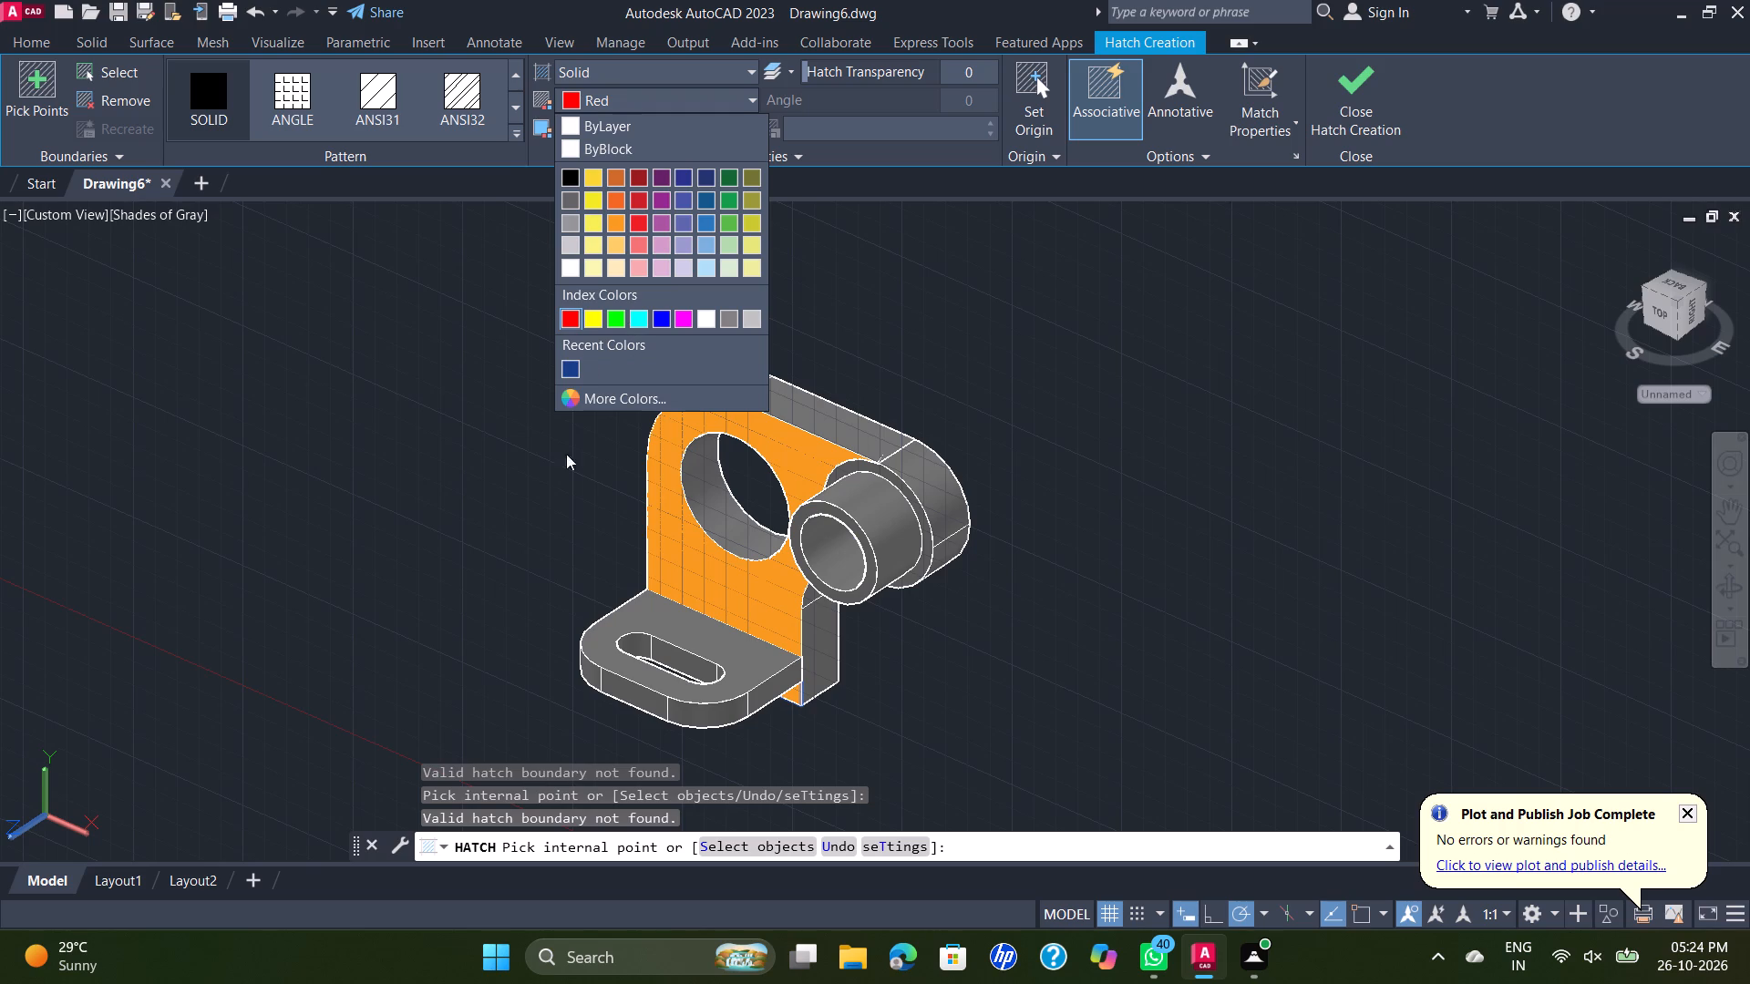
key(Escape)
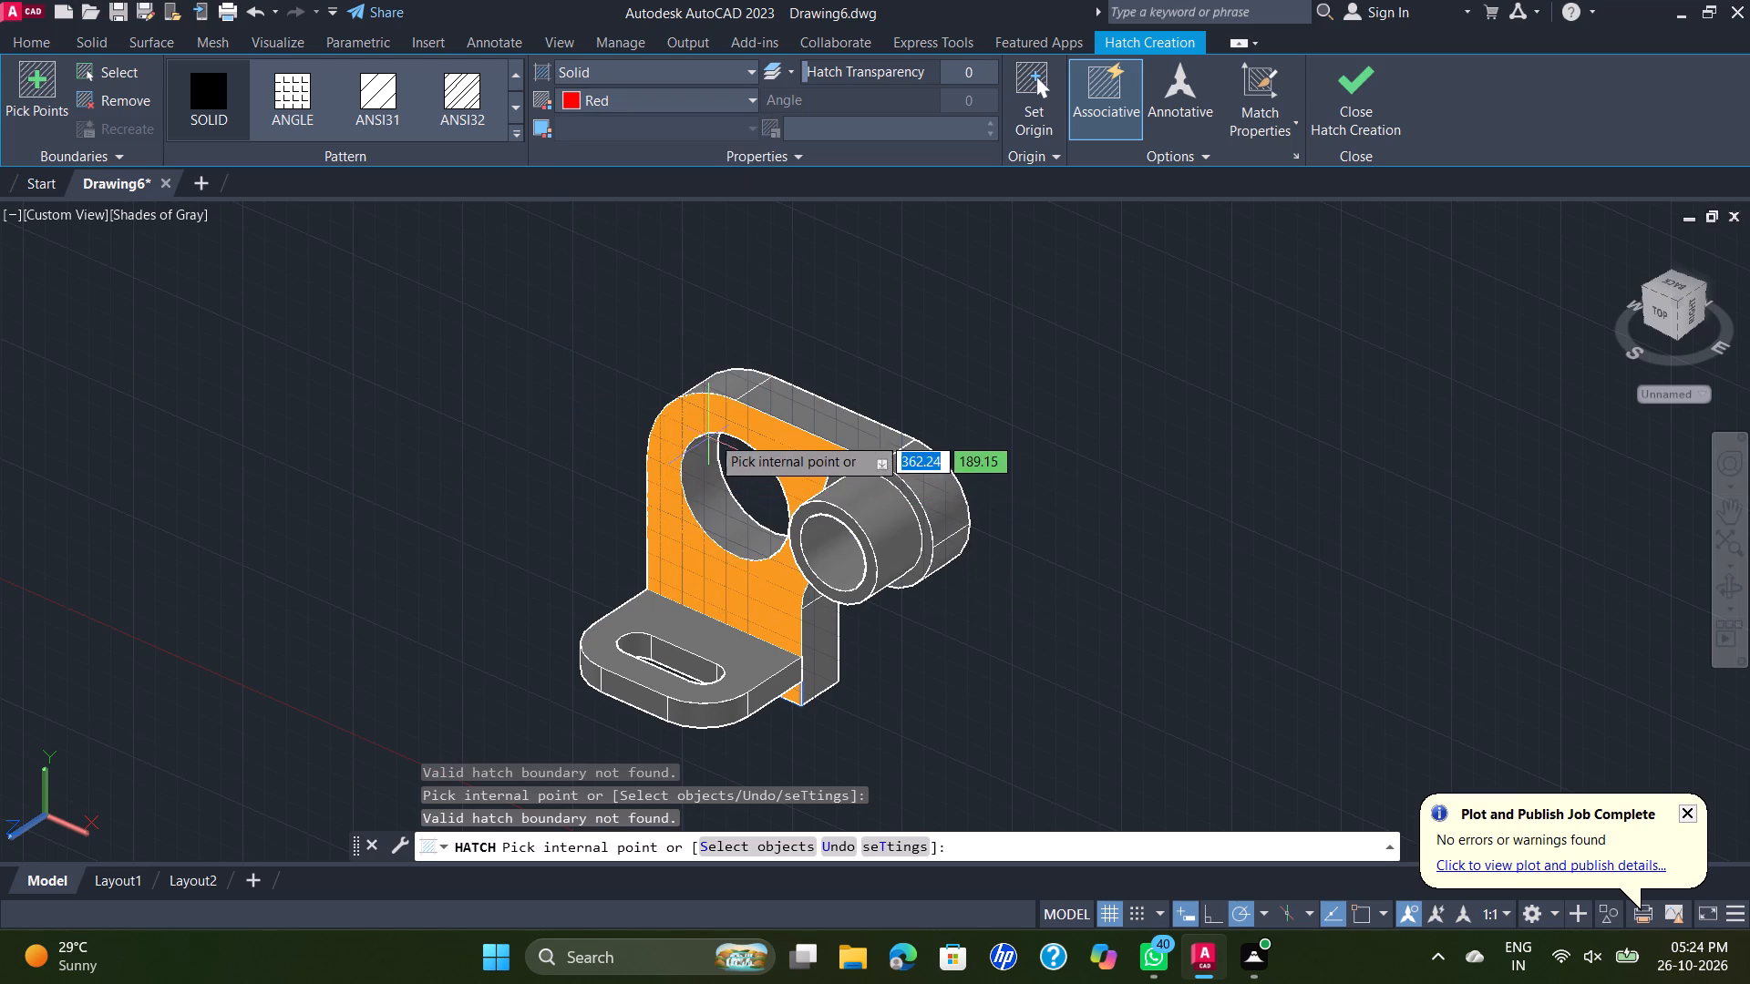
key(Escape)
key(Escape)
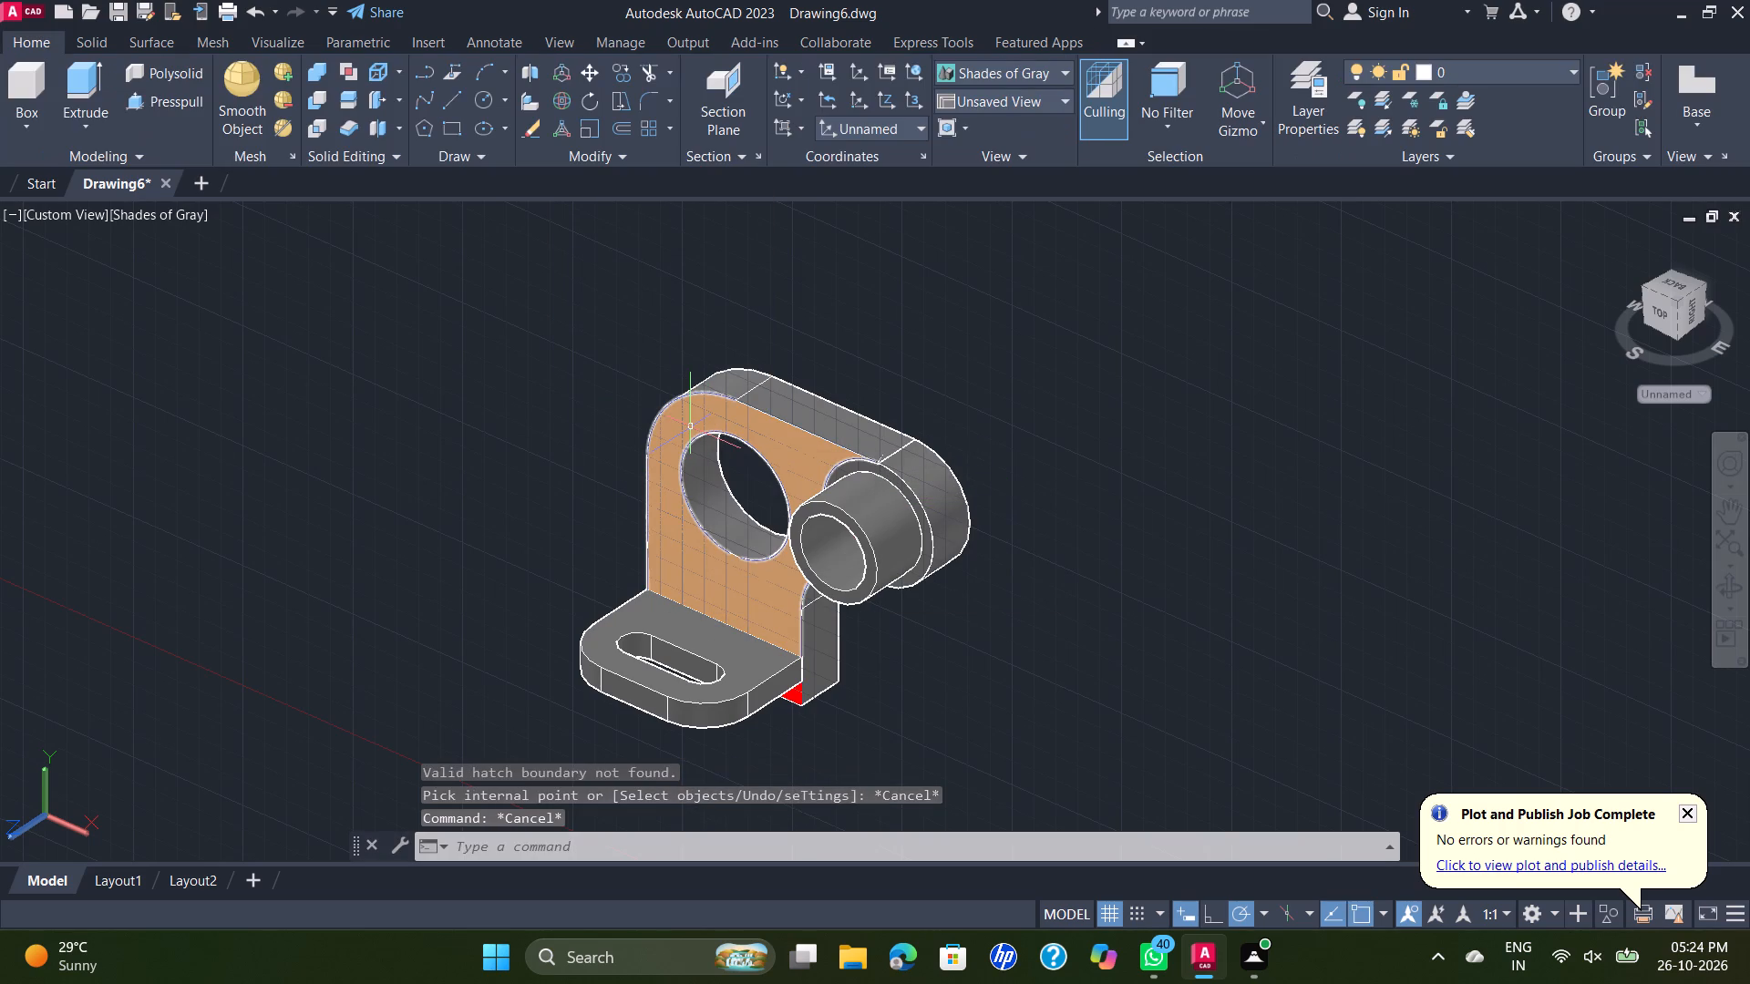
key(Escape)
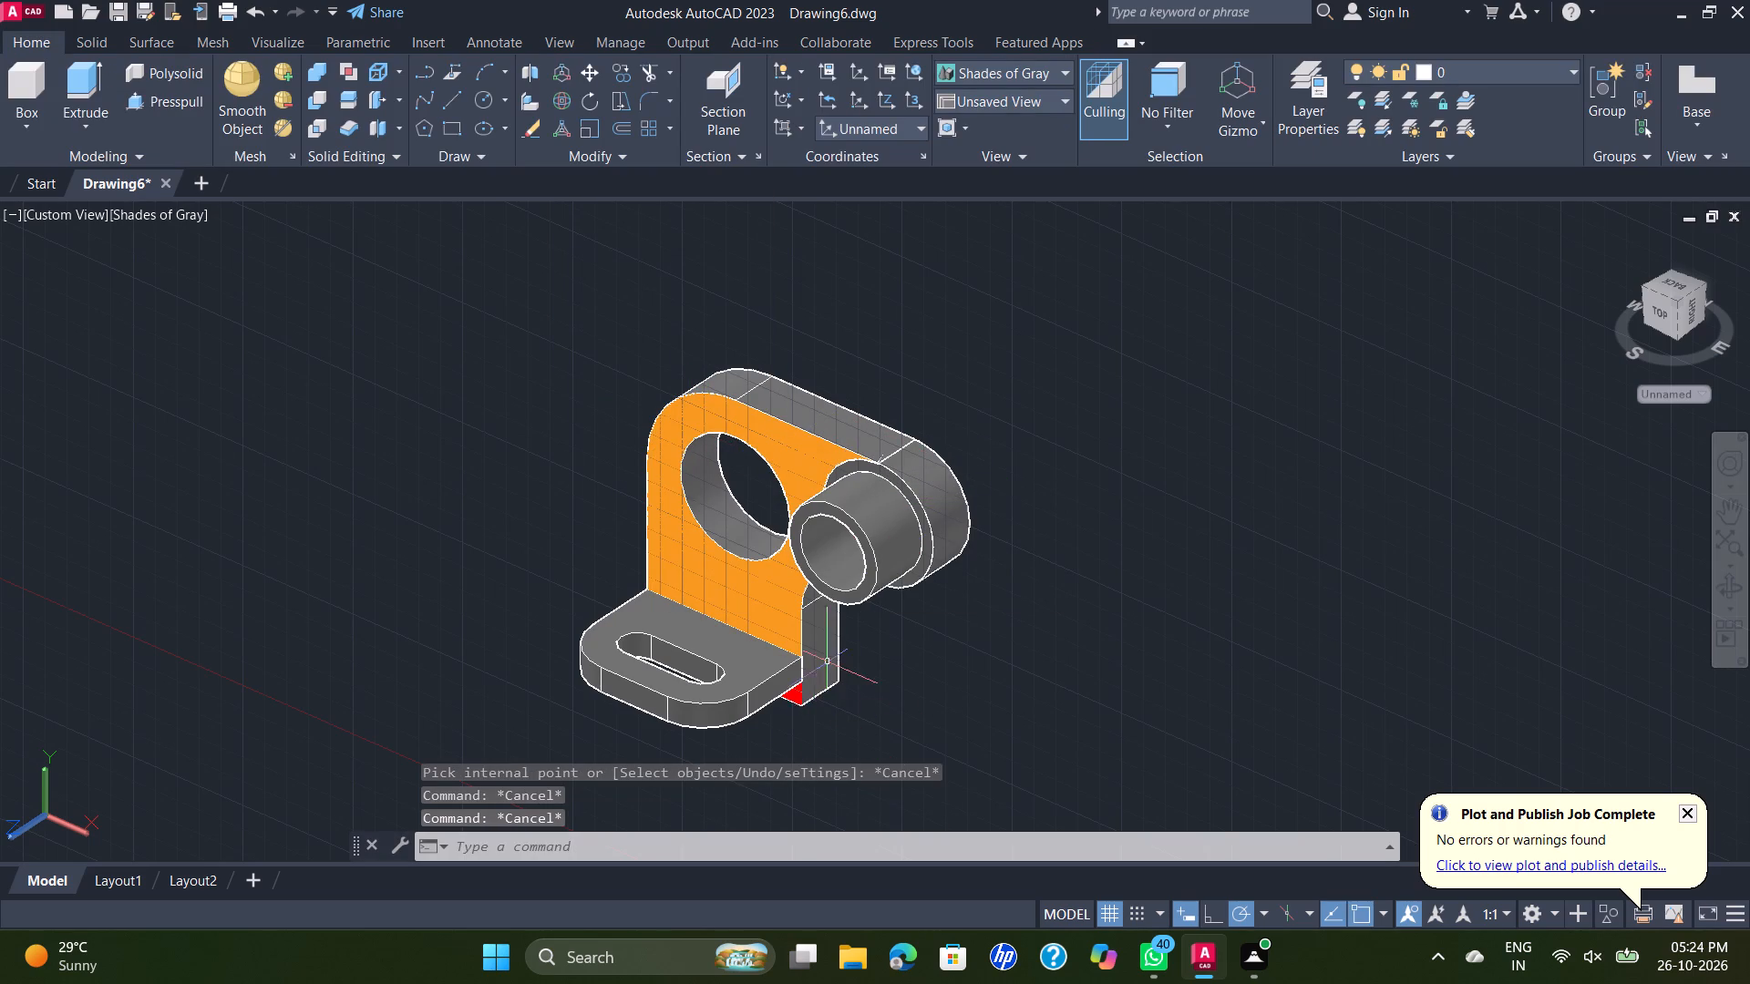
Undo the red hatch and the earlier hatches until the bracket's front face is back to plain grey.
click(798, 696)
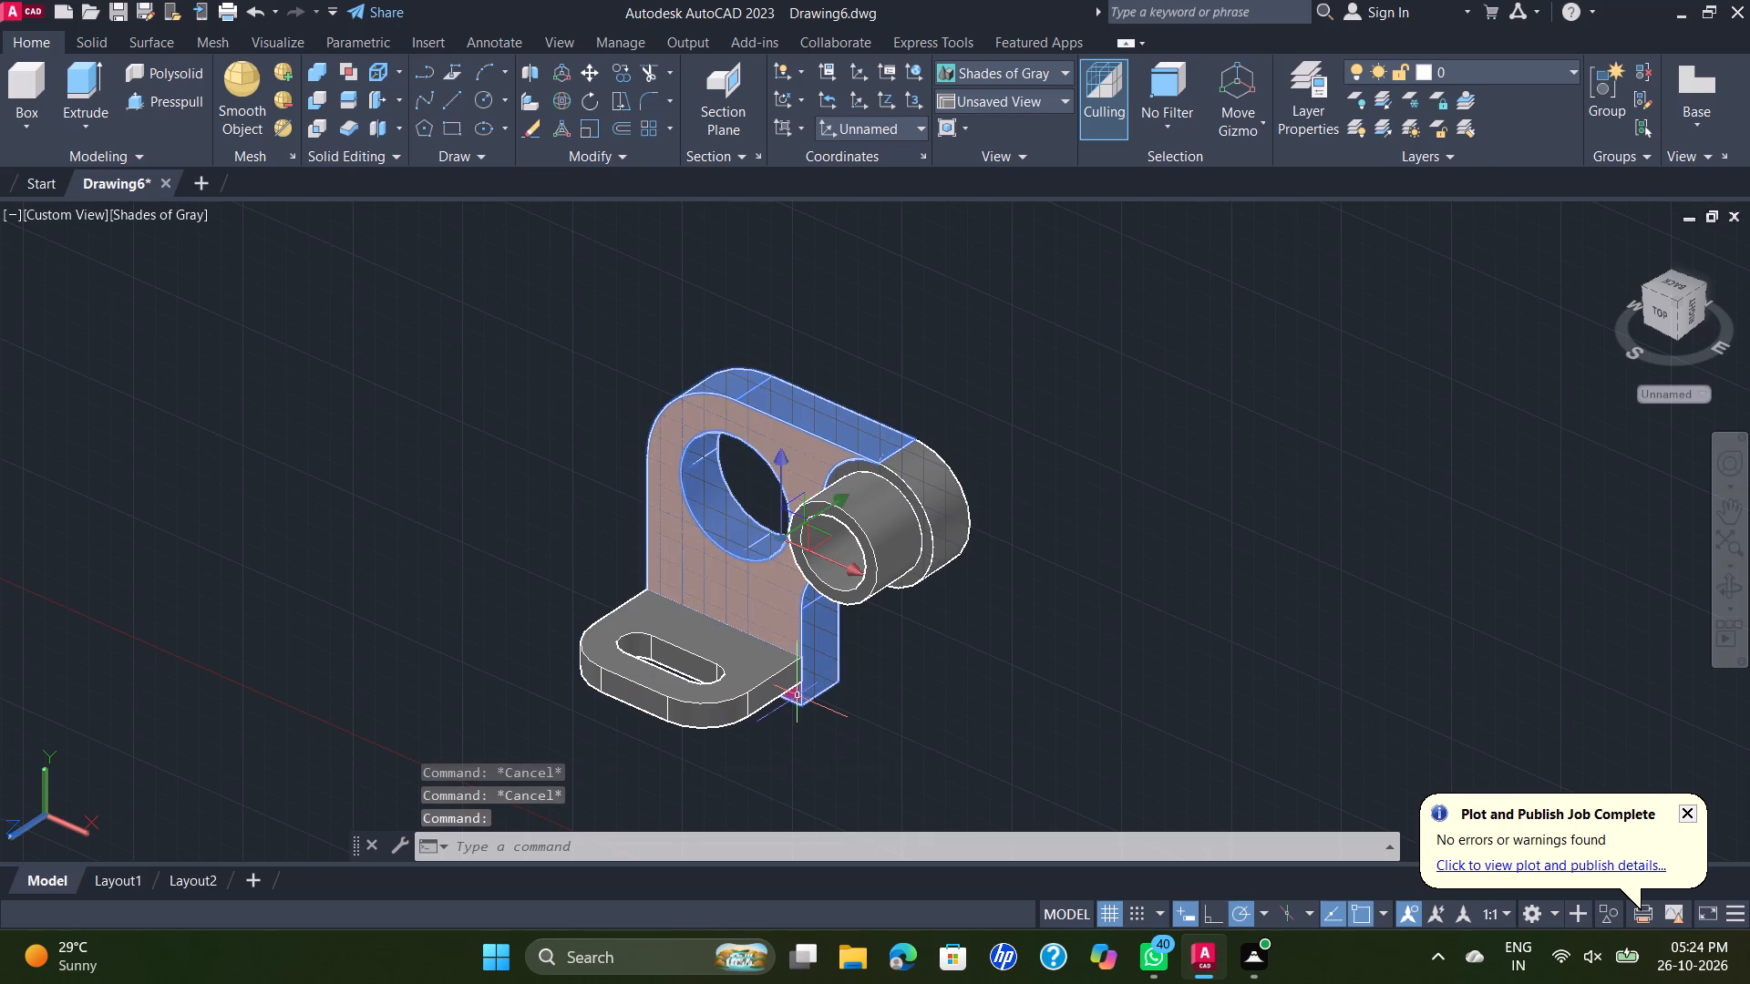
key(Escape)
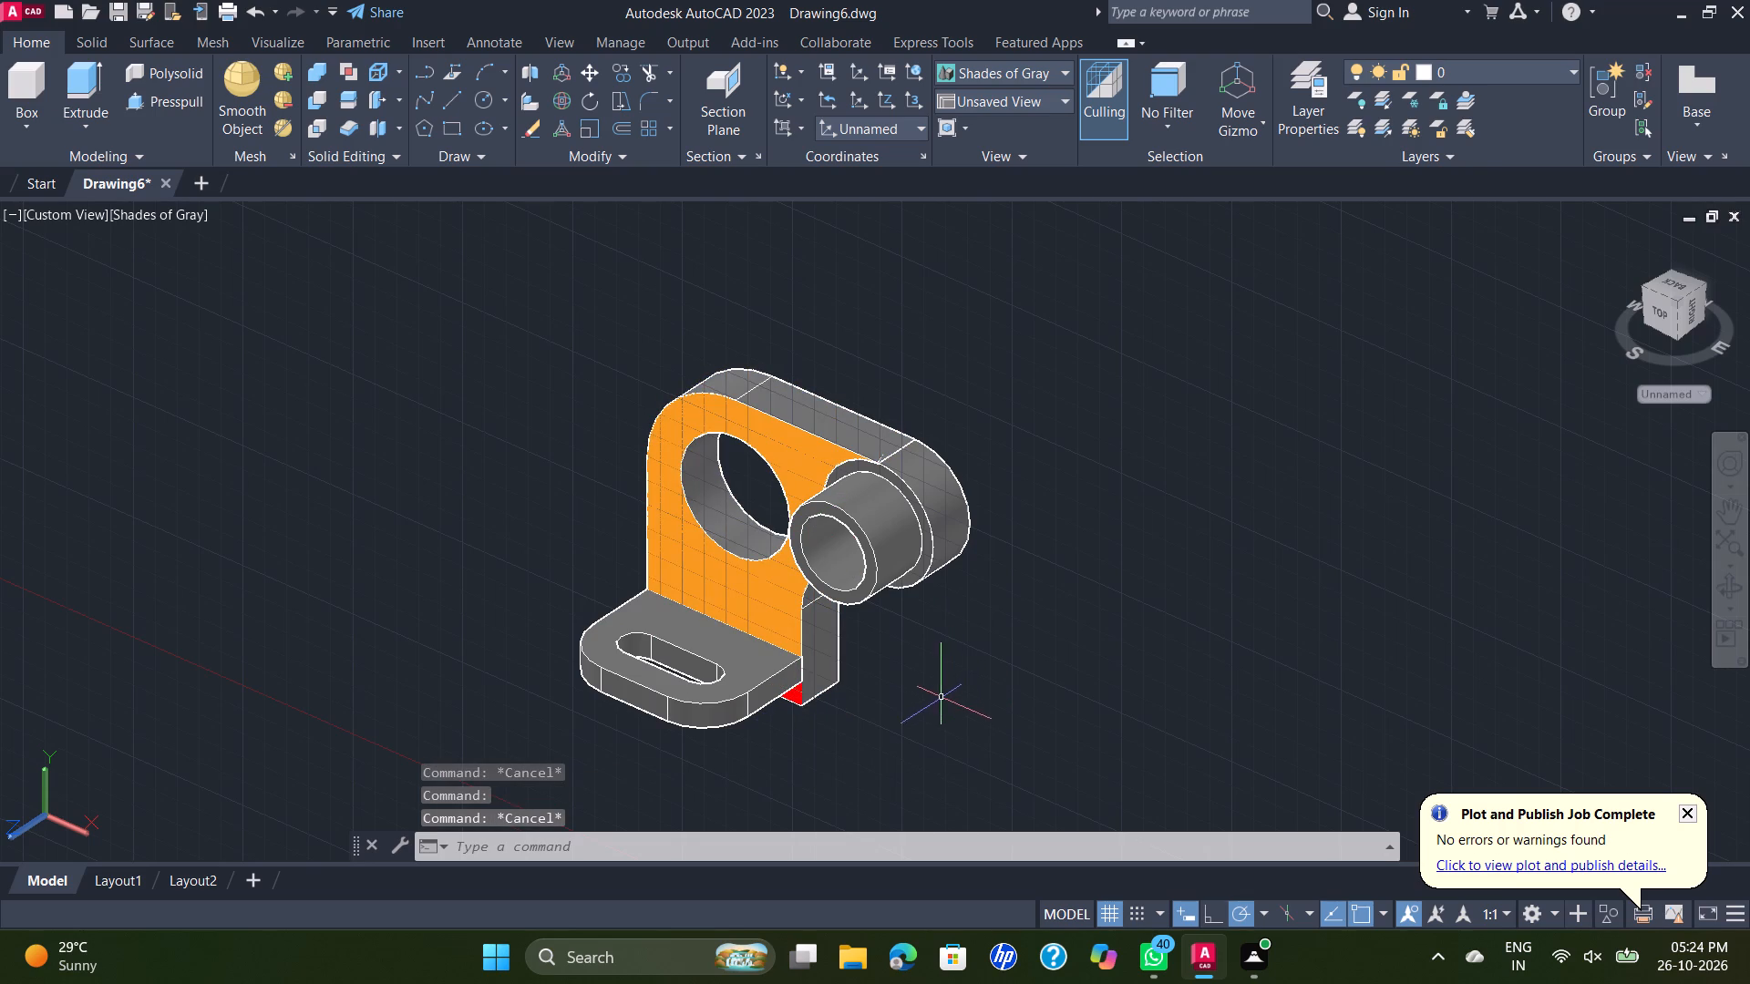
key(ctrl+z)
key(ctrl+z)
key(ctrl+z)
key(ctrl+z)
key(ctrl+z)
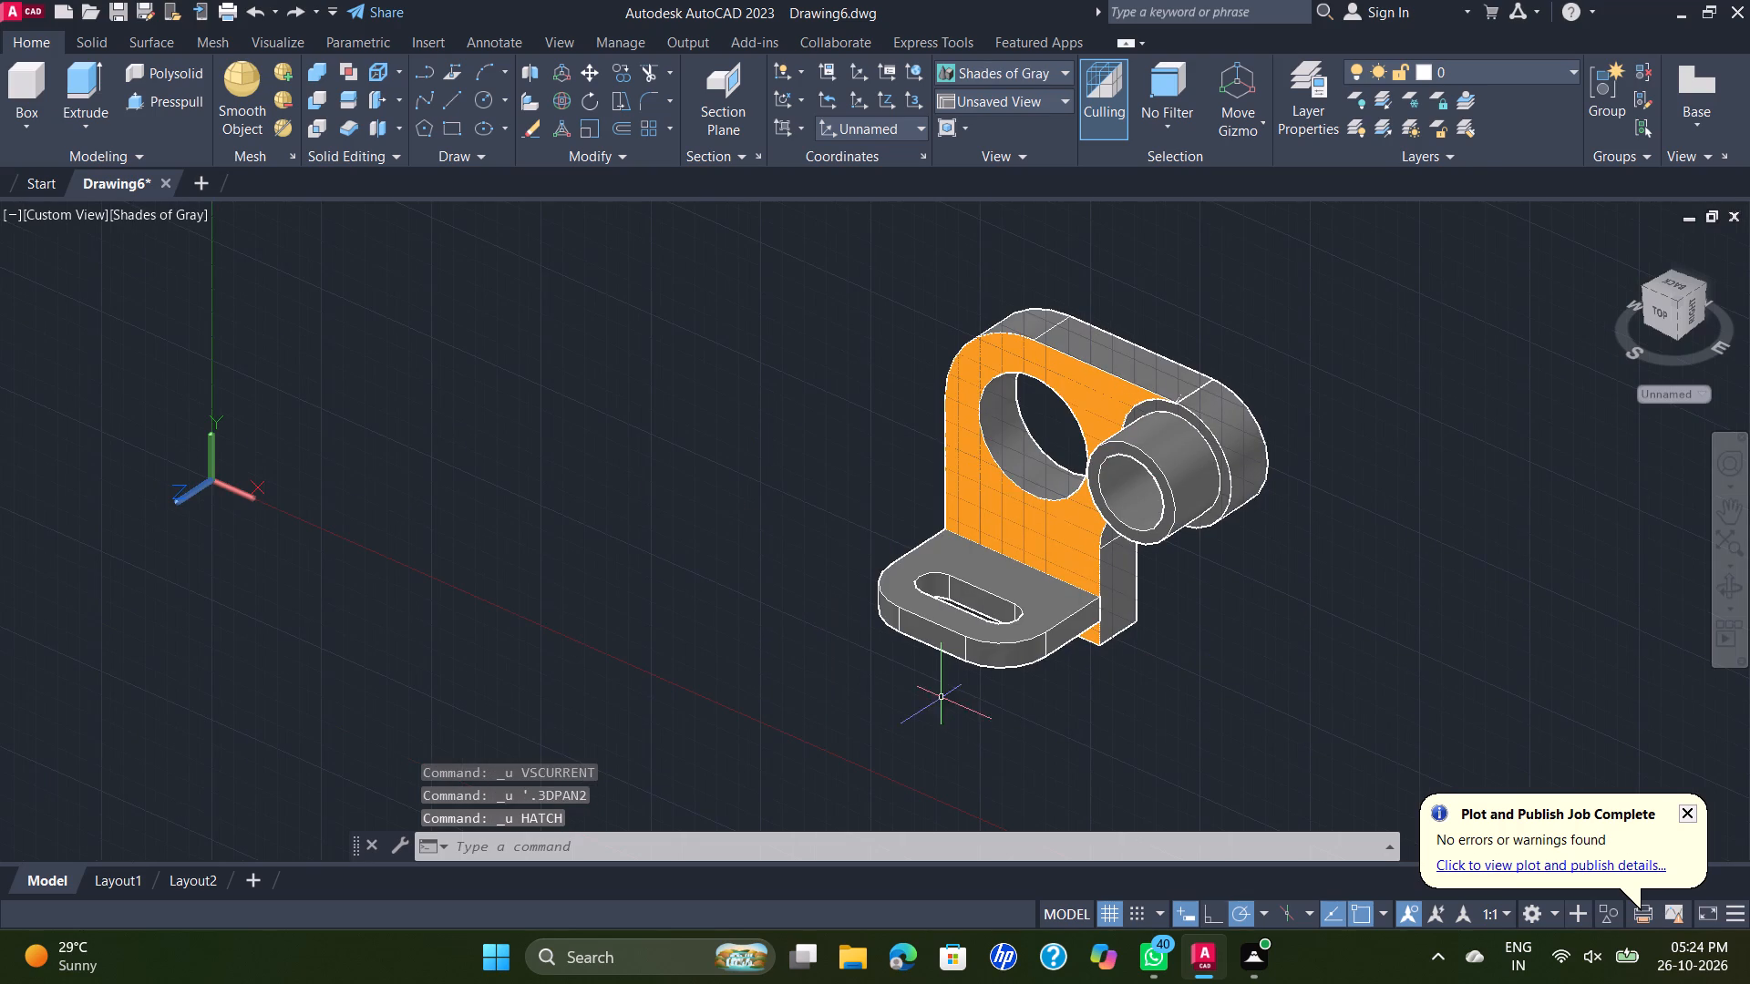
key(ctrl+z)
key(ctrl+z)
key(ctrl+z)
key(ctrl+z)
key(ctrl+z)
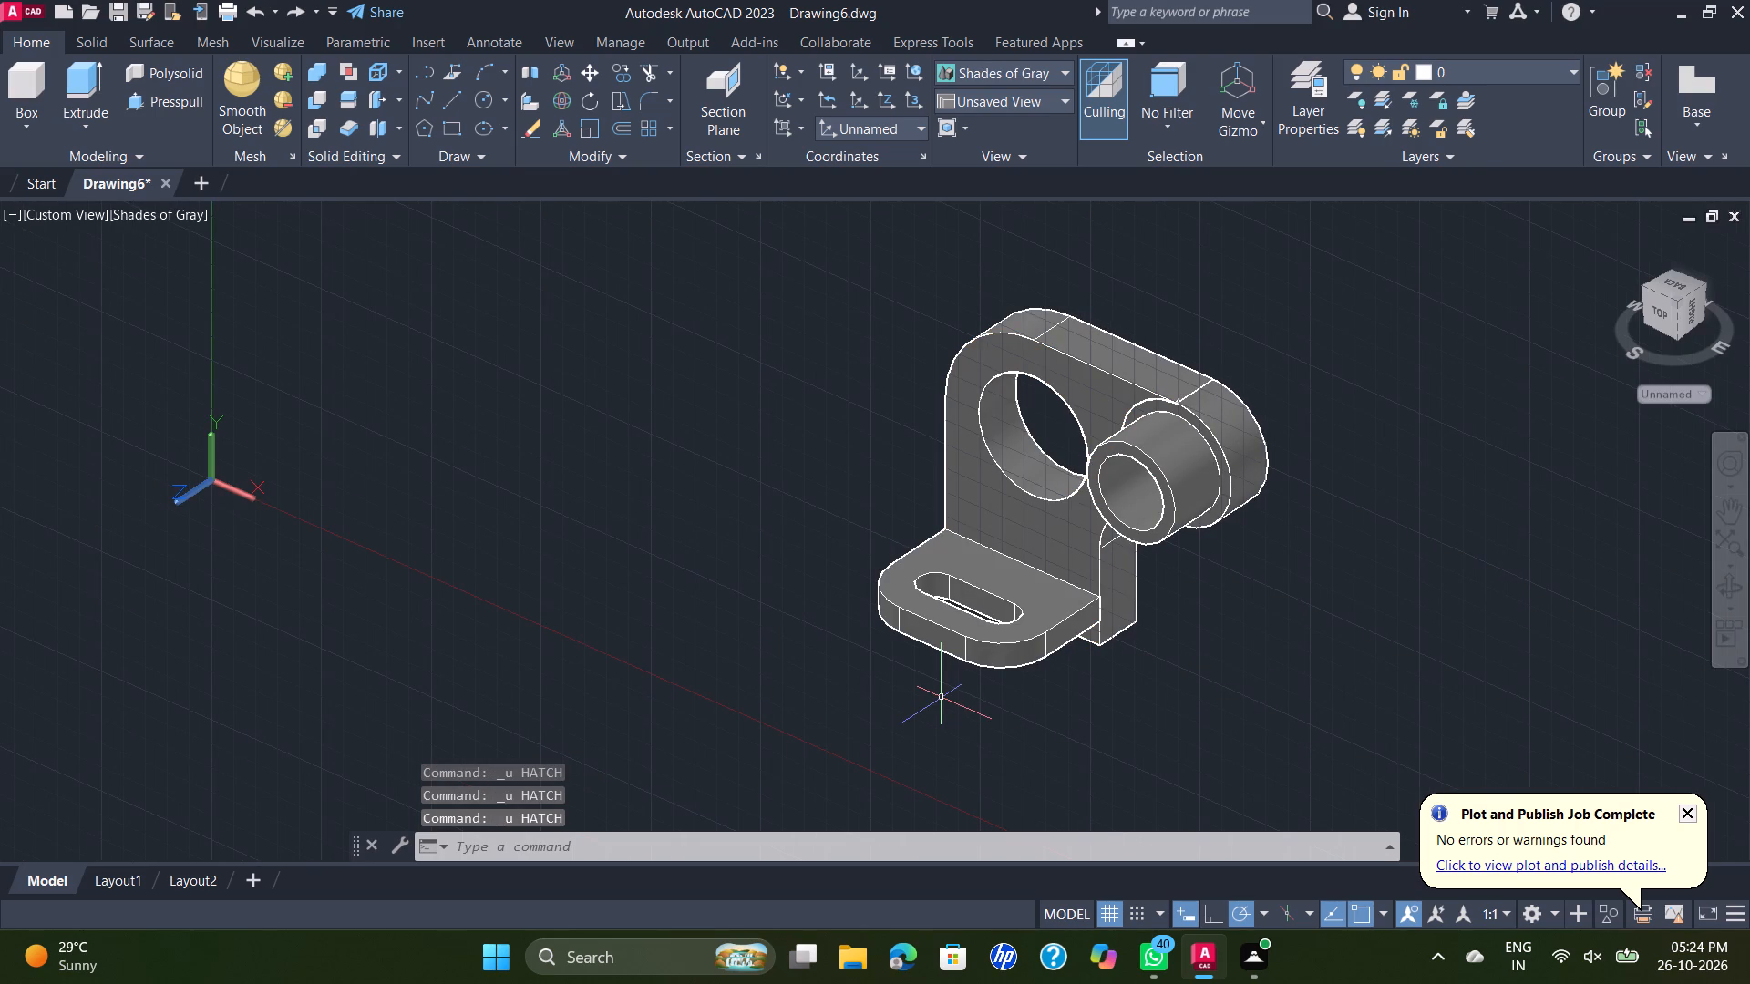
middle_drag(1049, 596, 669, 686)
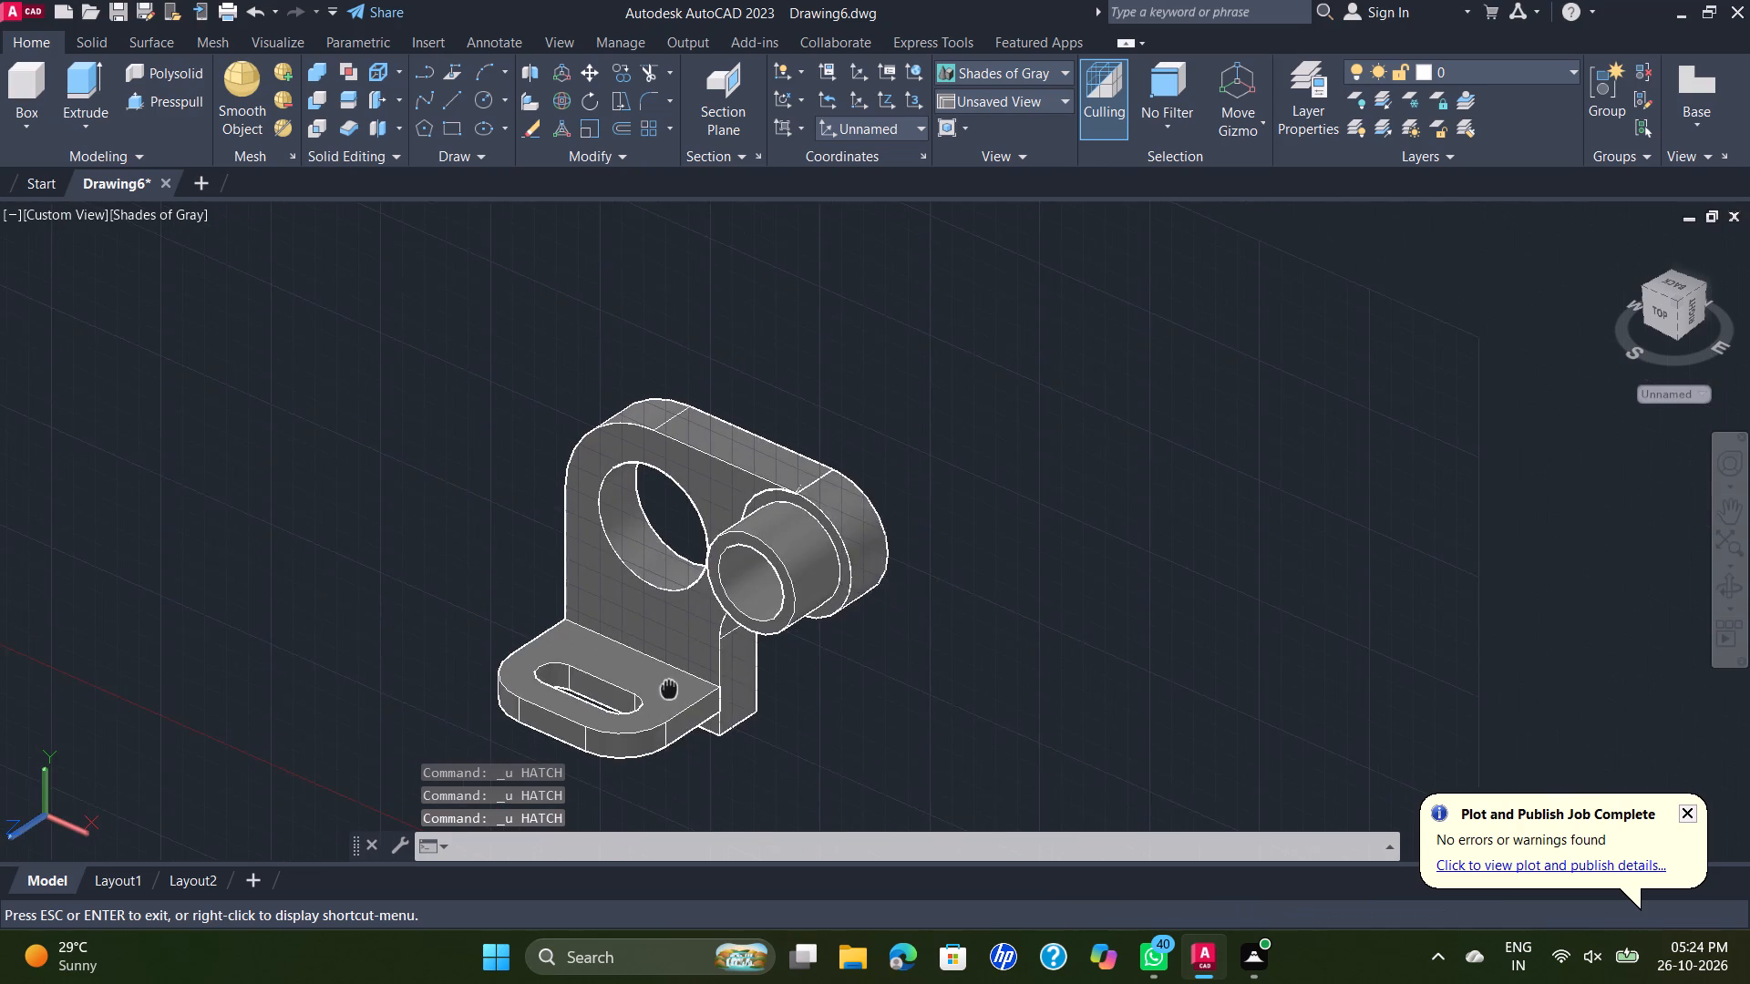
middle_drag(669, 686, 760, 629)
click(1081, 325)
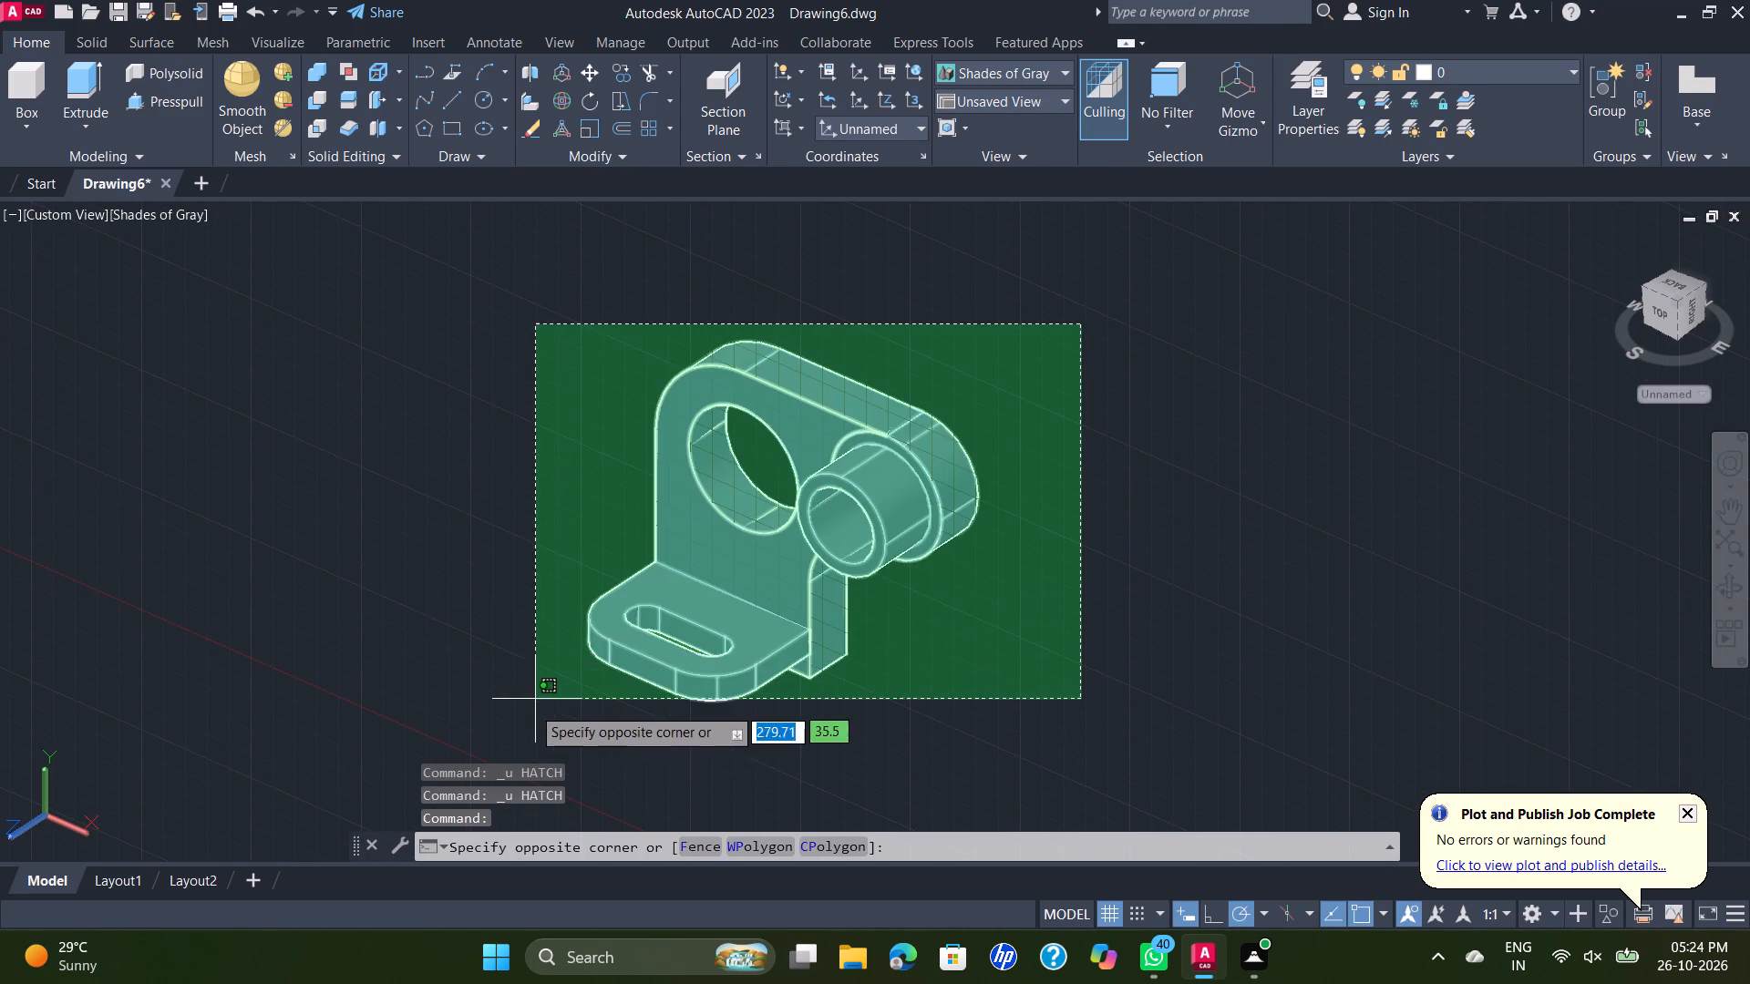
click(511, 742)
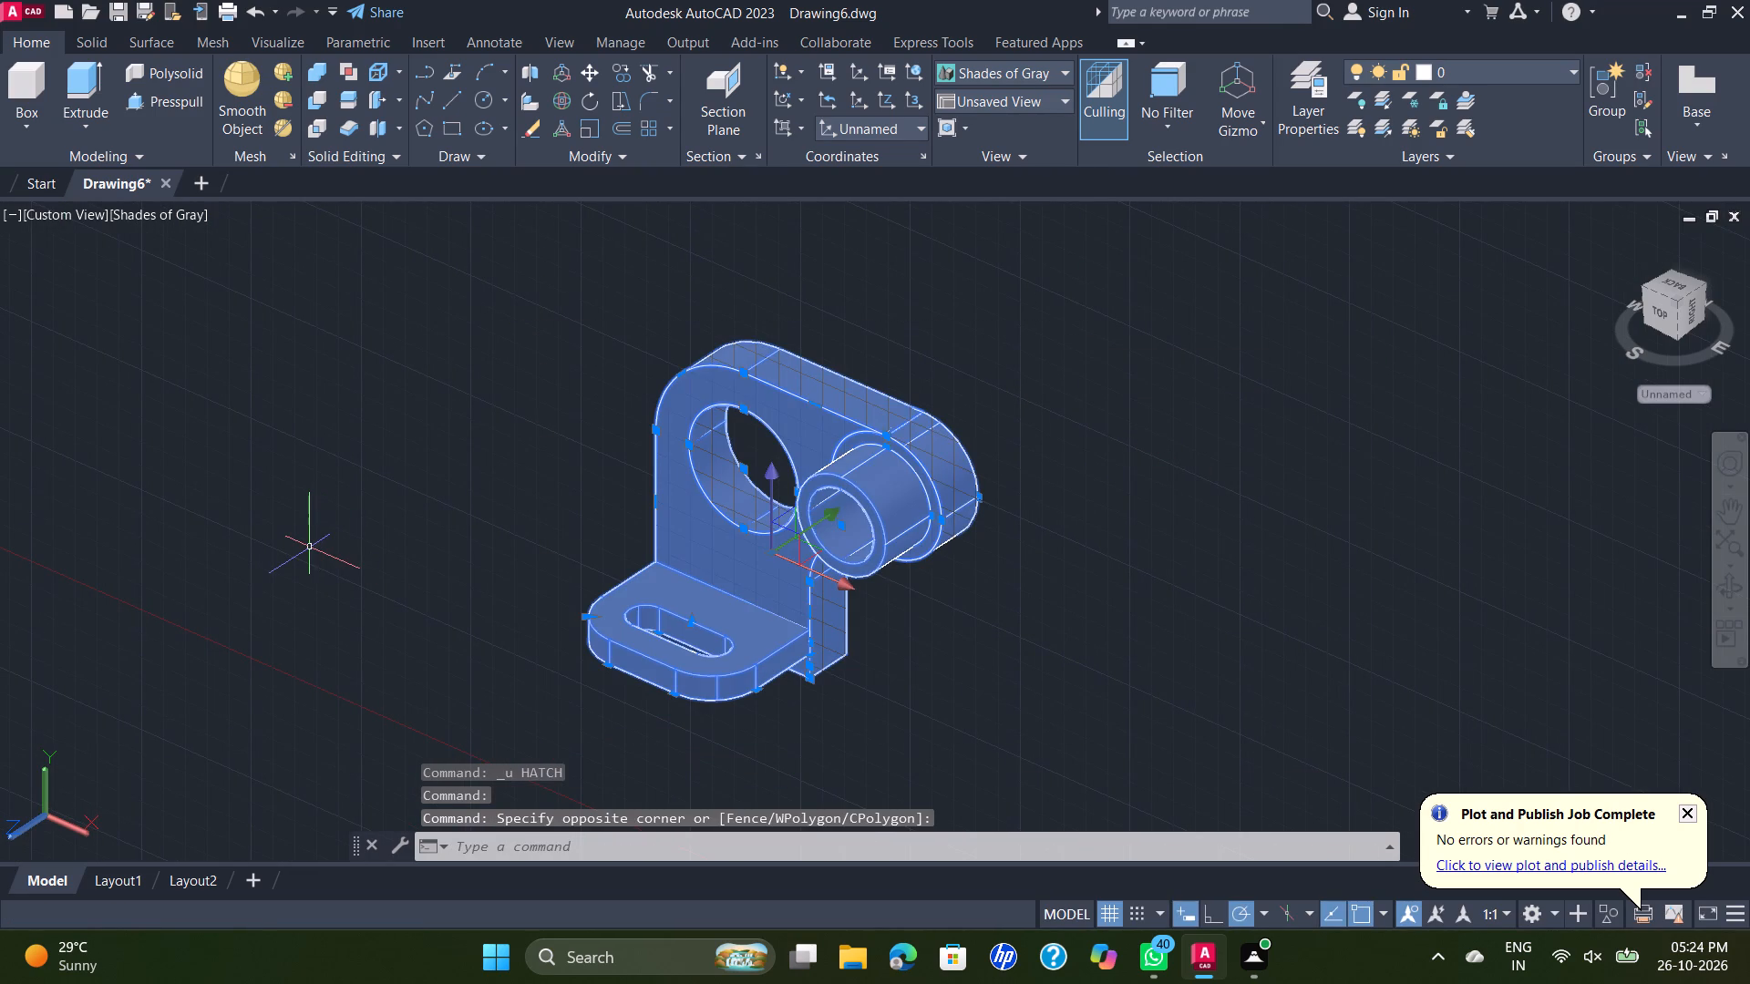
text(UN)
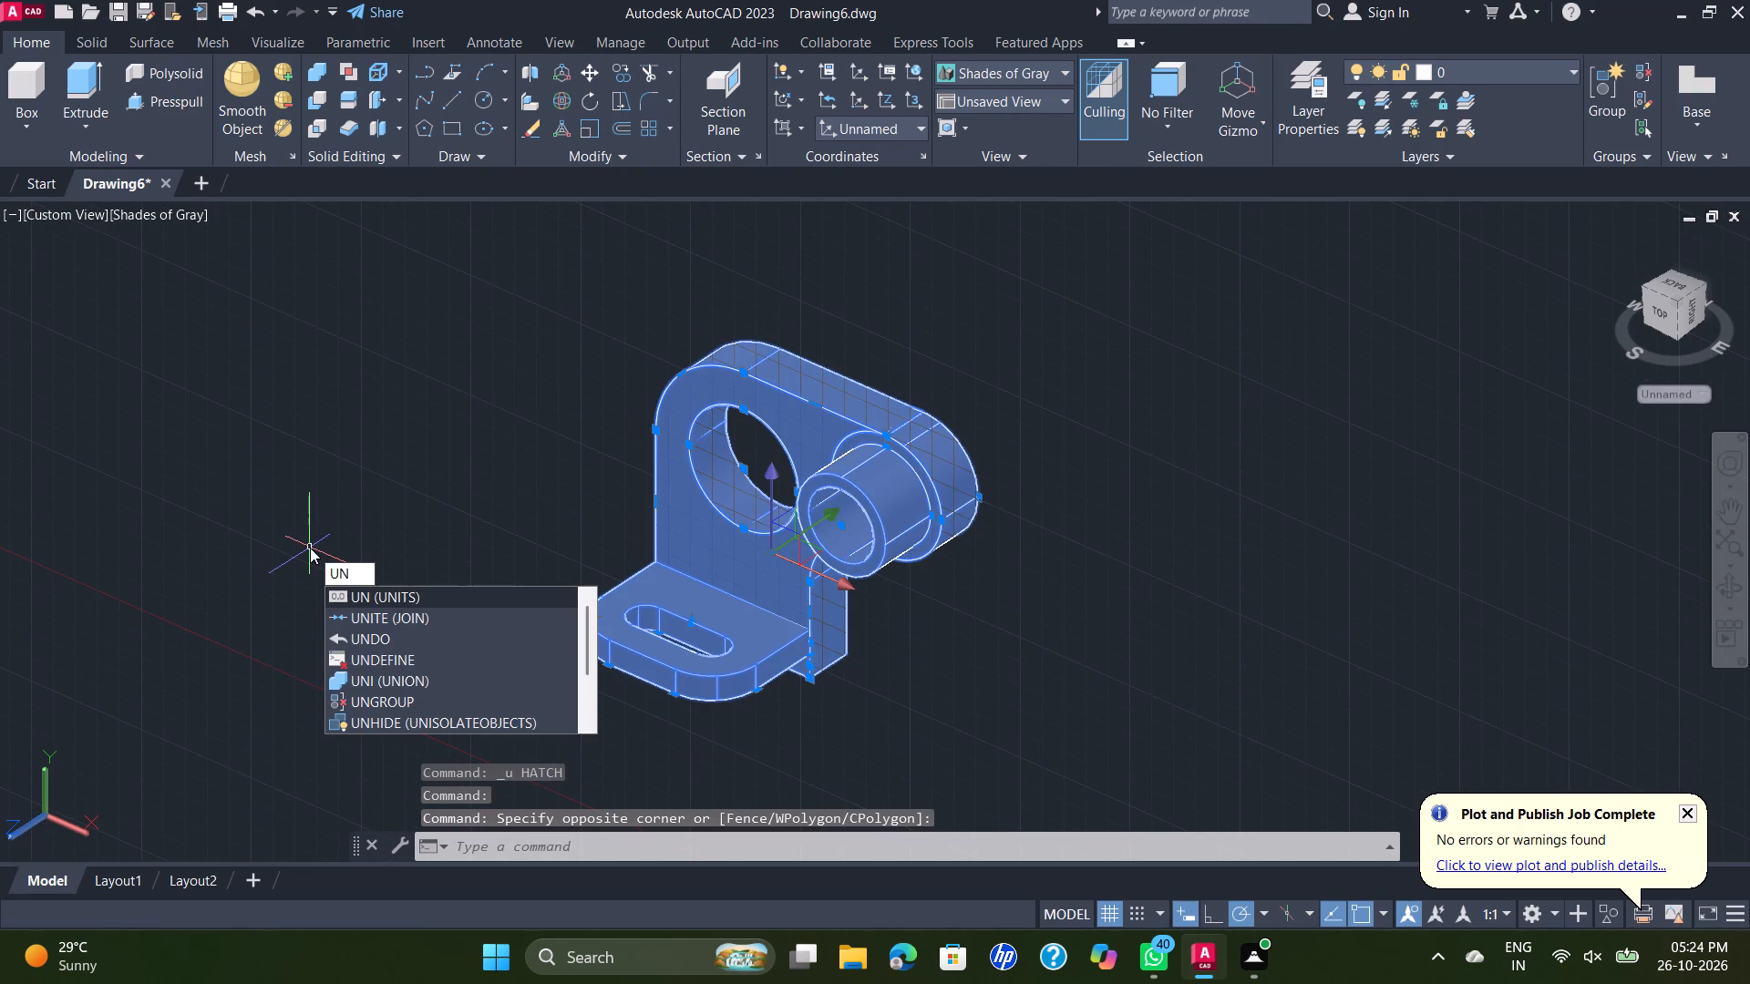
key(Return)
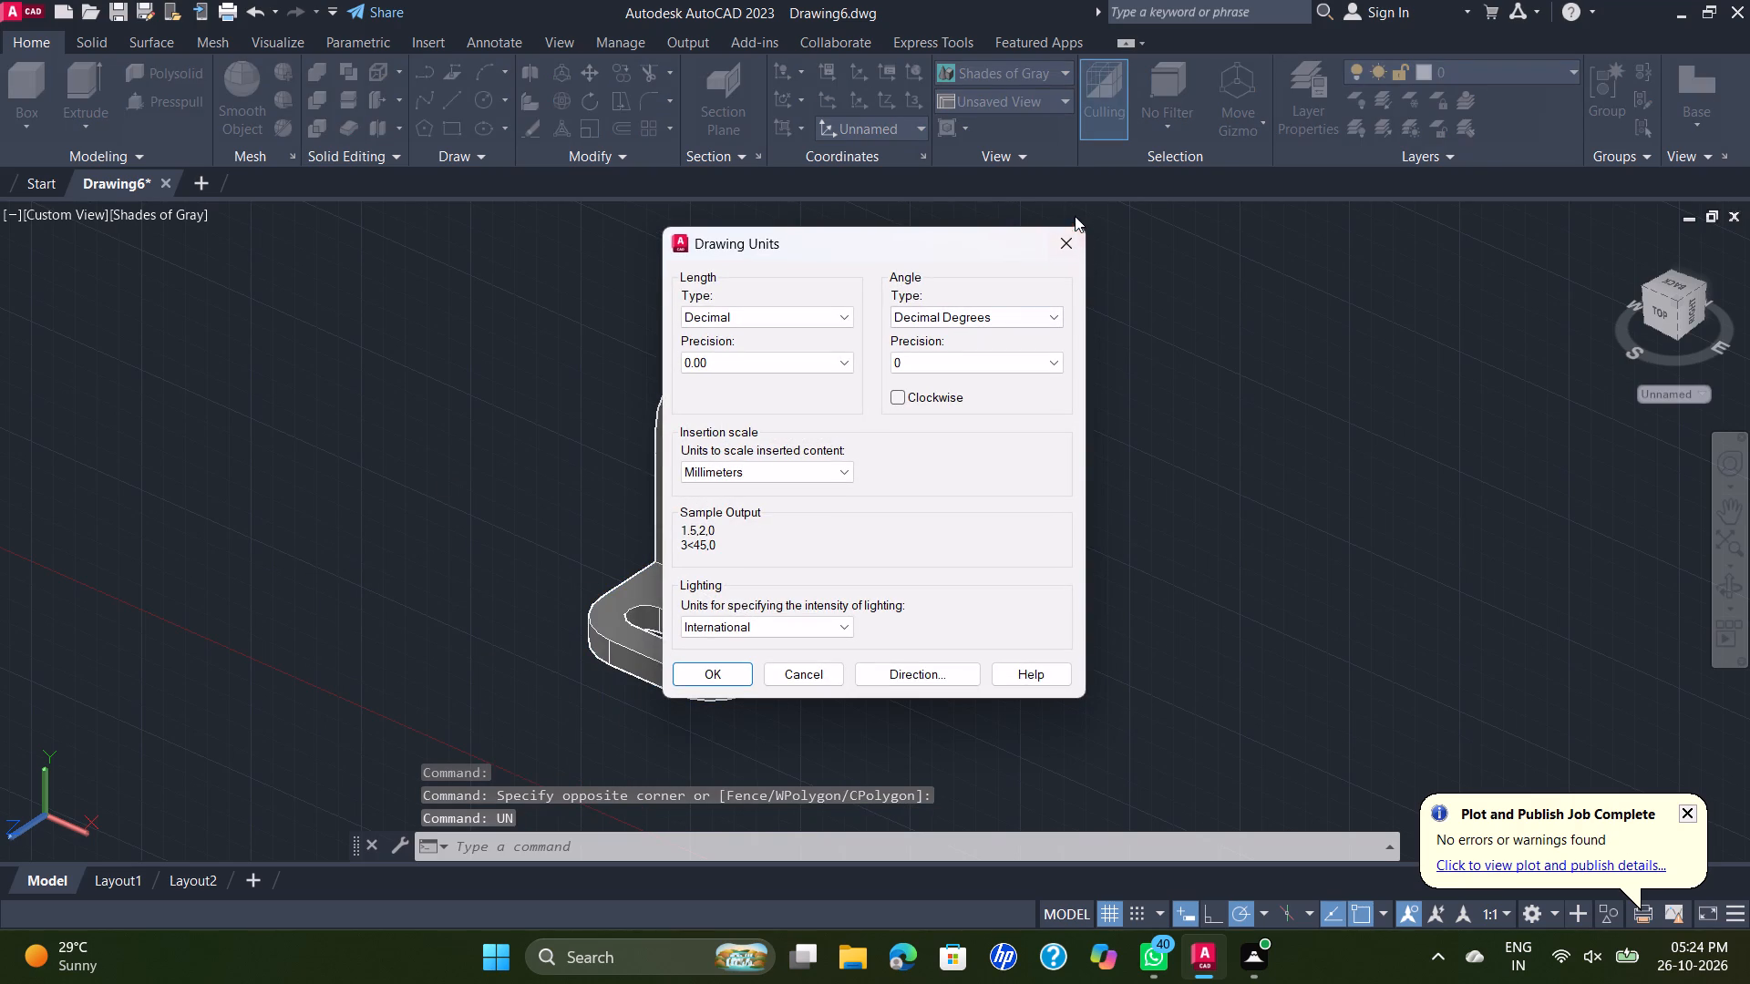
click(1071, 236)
Union the base plate, bracket and tubular boss into one solid.
click(319, 64)
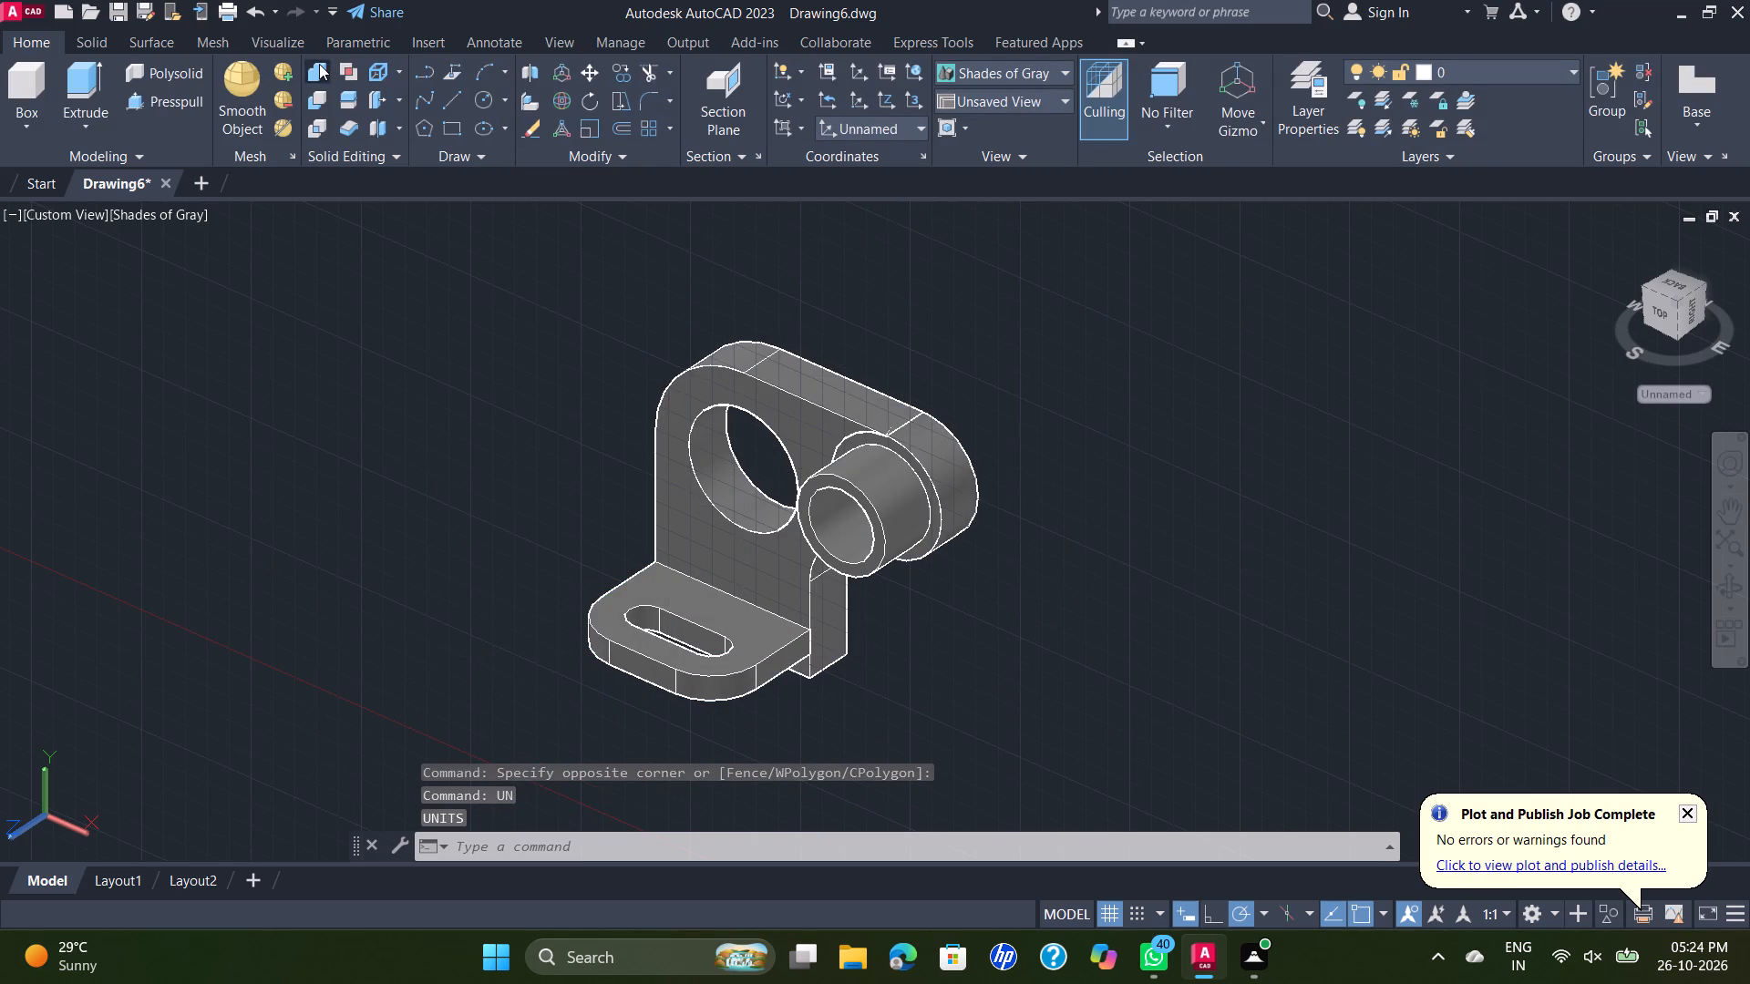
click(1084, 333)
click(473, 733)
right_click(355, 633)
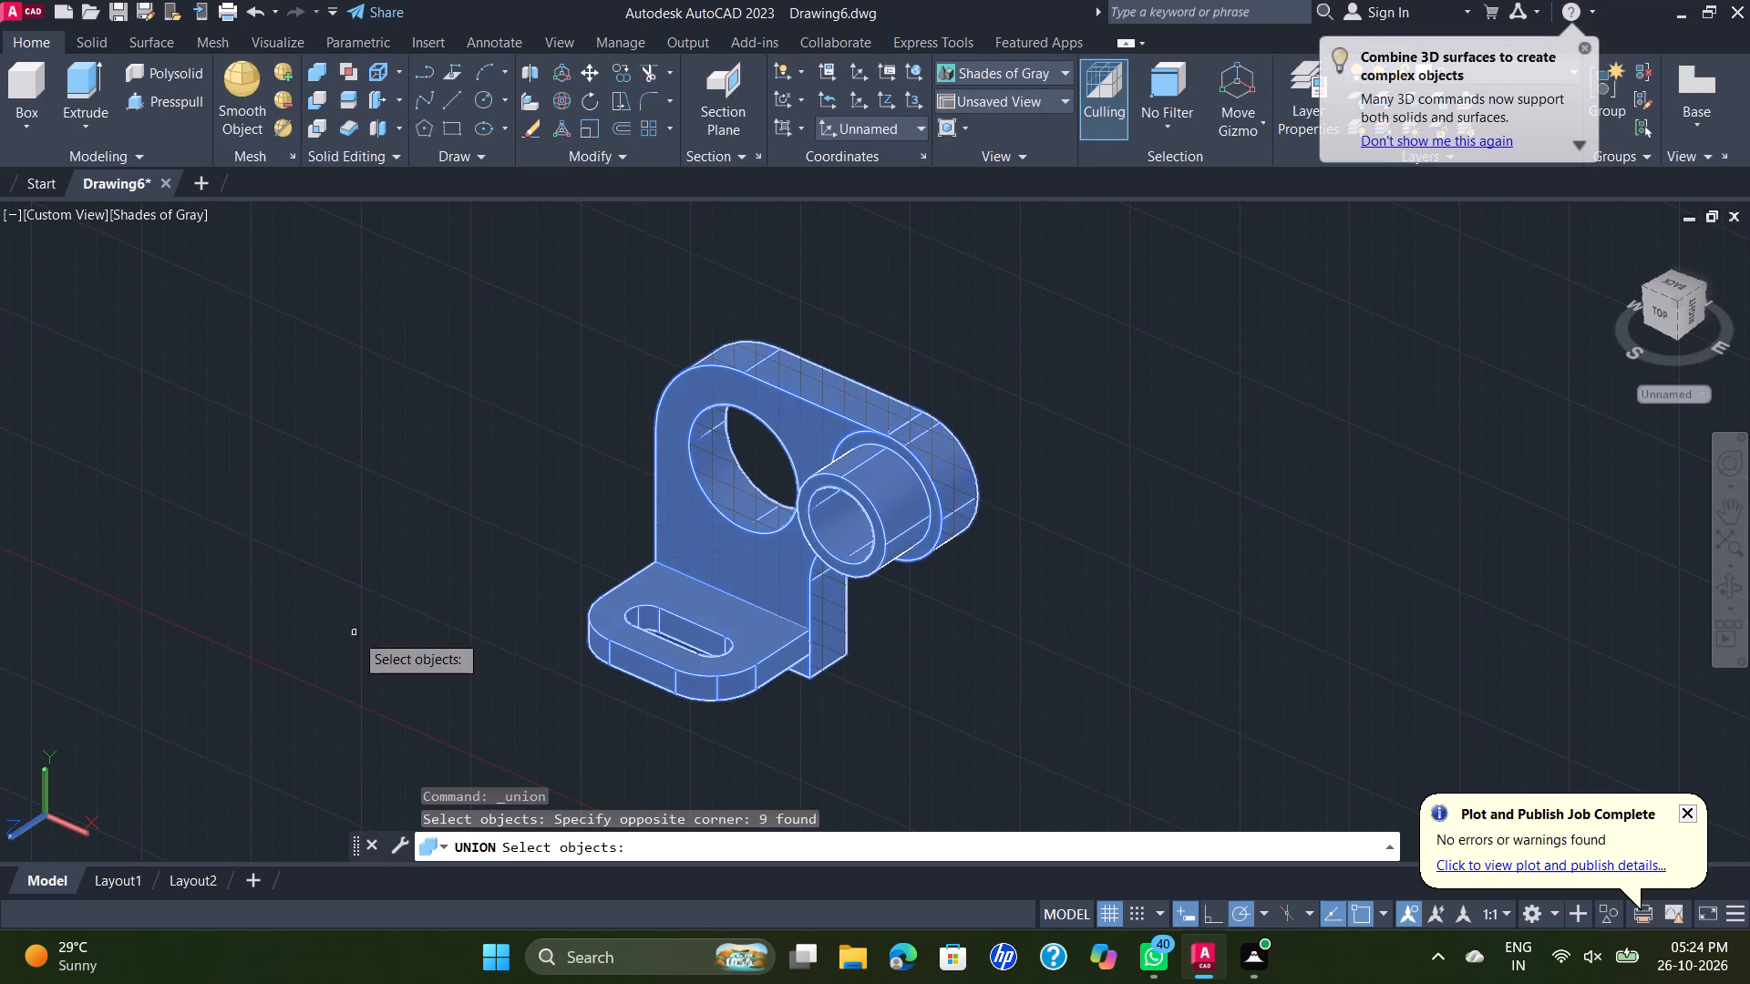
Move the united solid away from the 2D profile curves left at its original place.
click(814, 515)
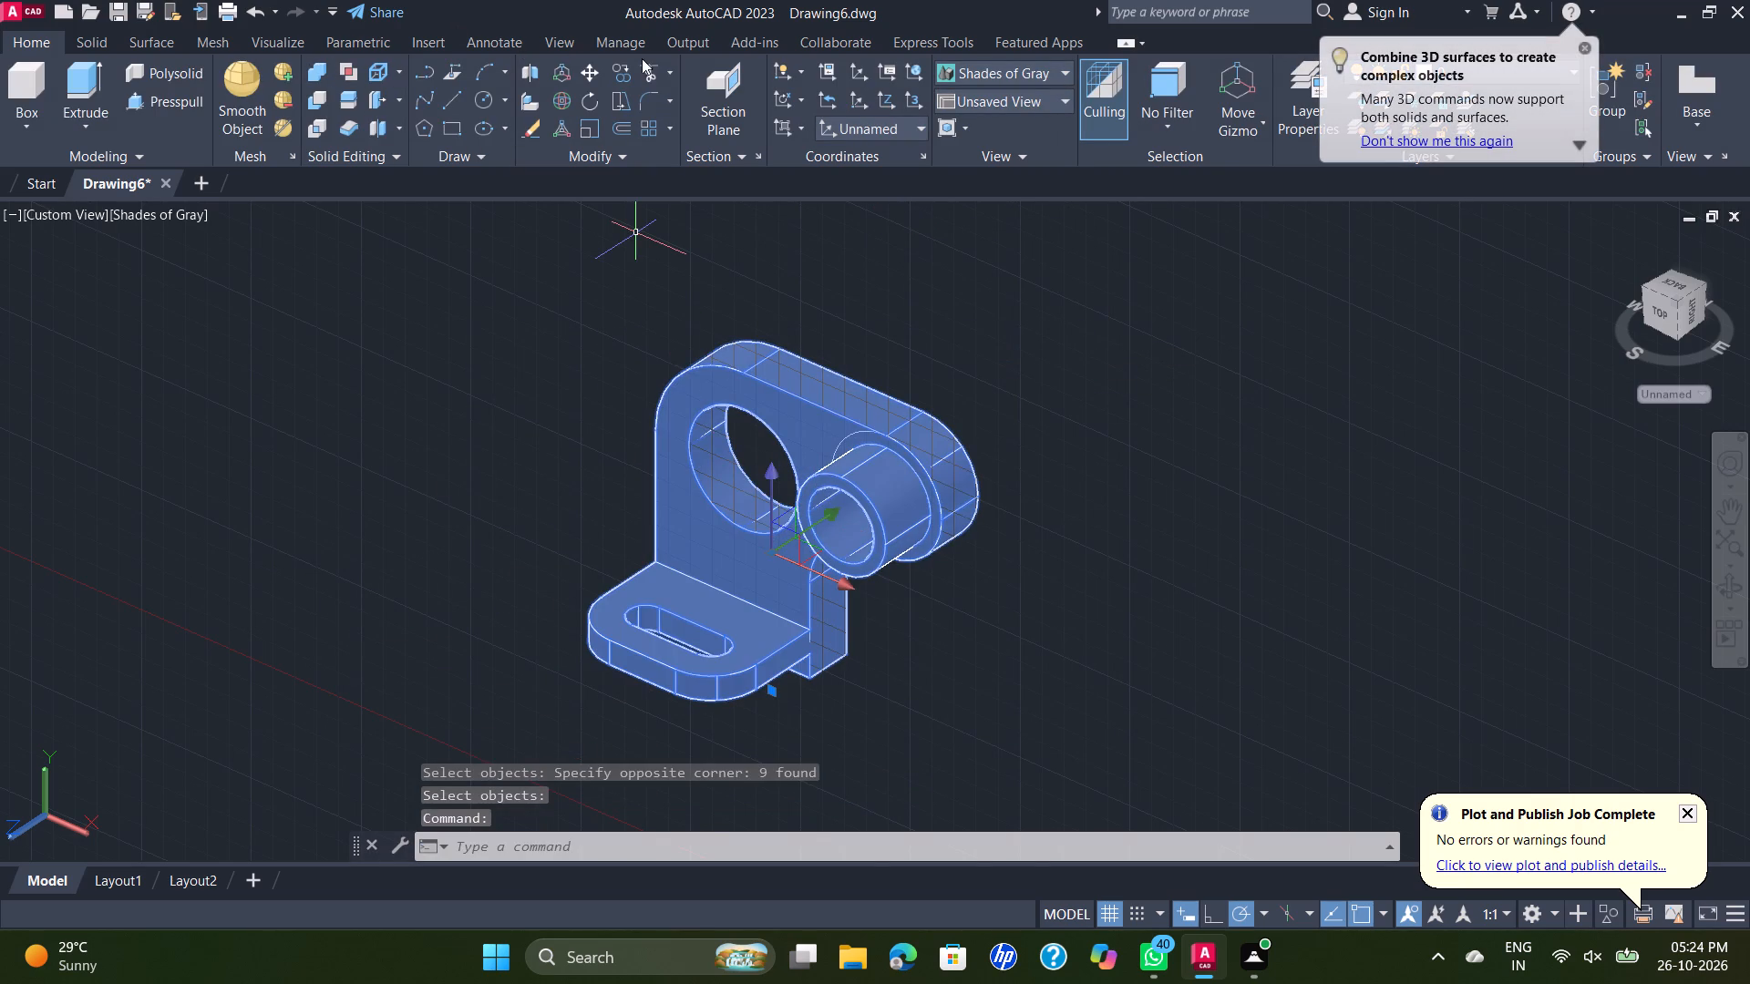
click(585, 80)
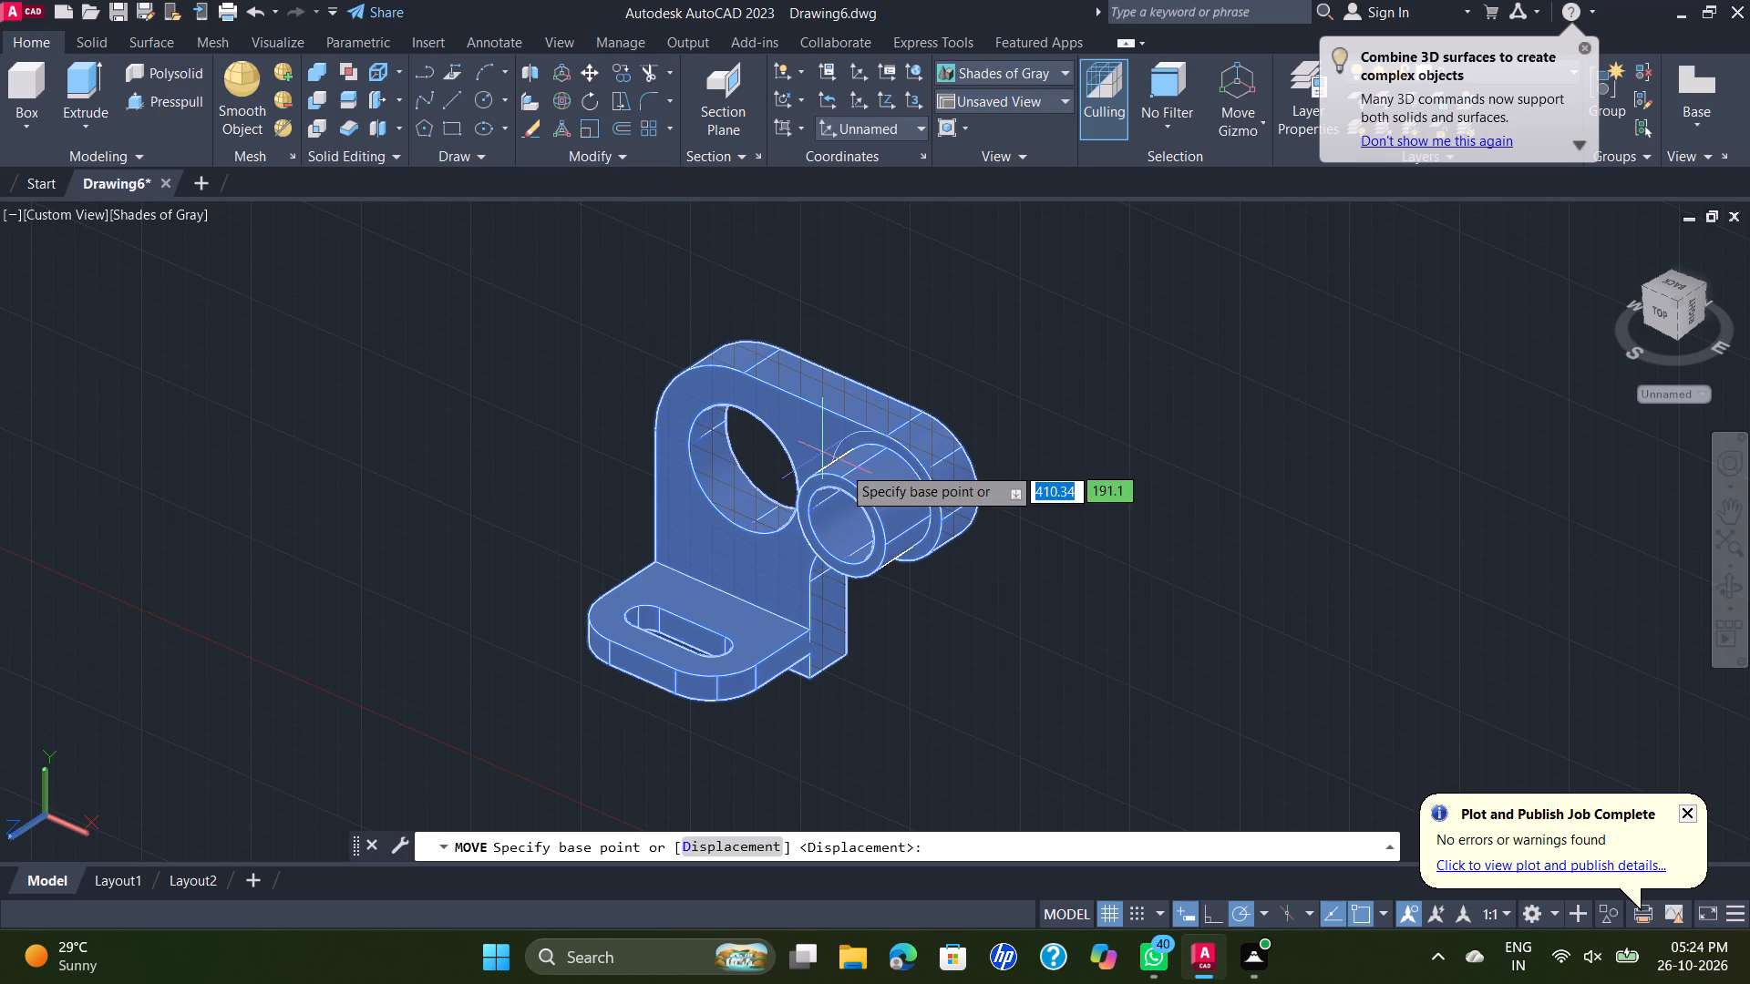
click(845, 464)
click(1368, 357)
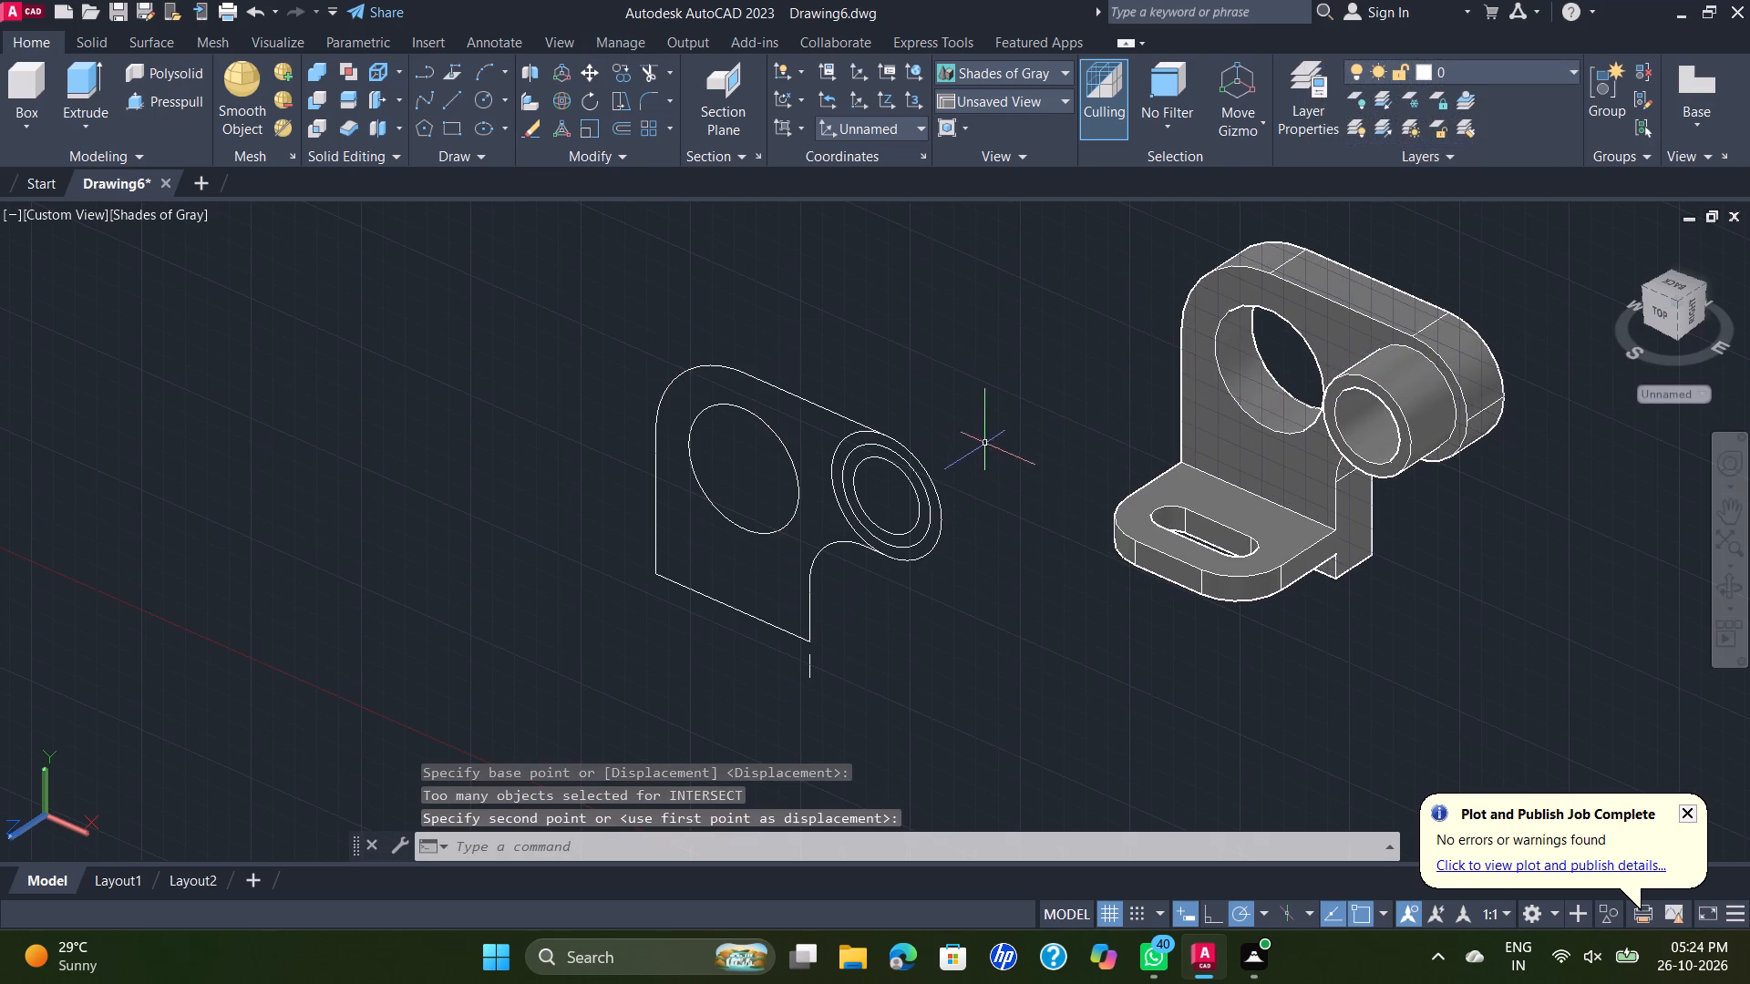
Erase the leftover bracket outline, circles and short line beside the solid.
drag(1065, 316, 1054, 332)
click(447, 735)
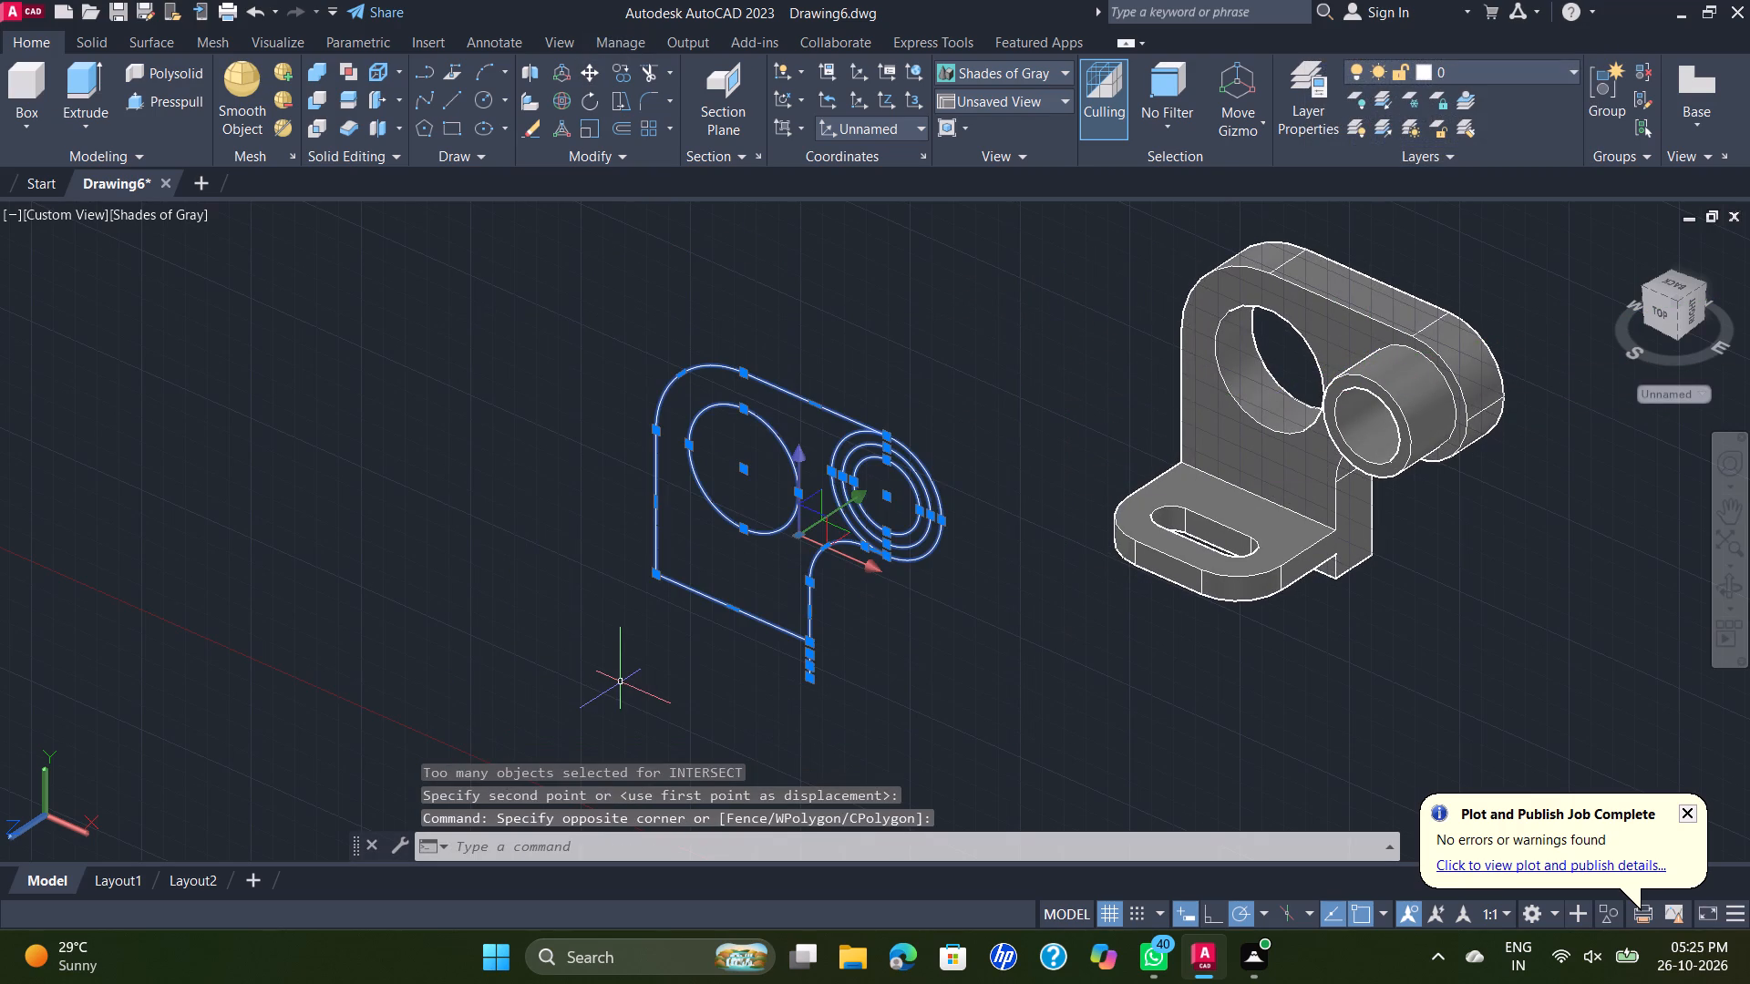
key(Delete)
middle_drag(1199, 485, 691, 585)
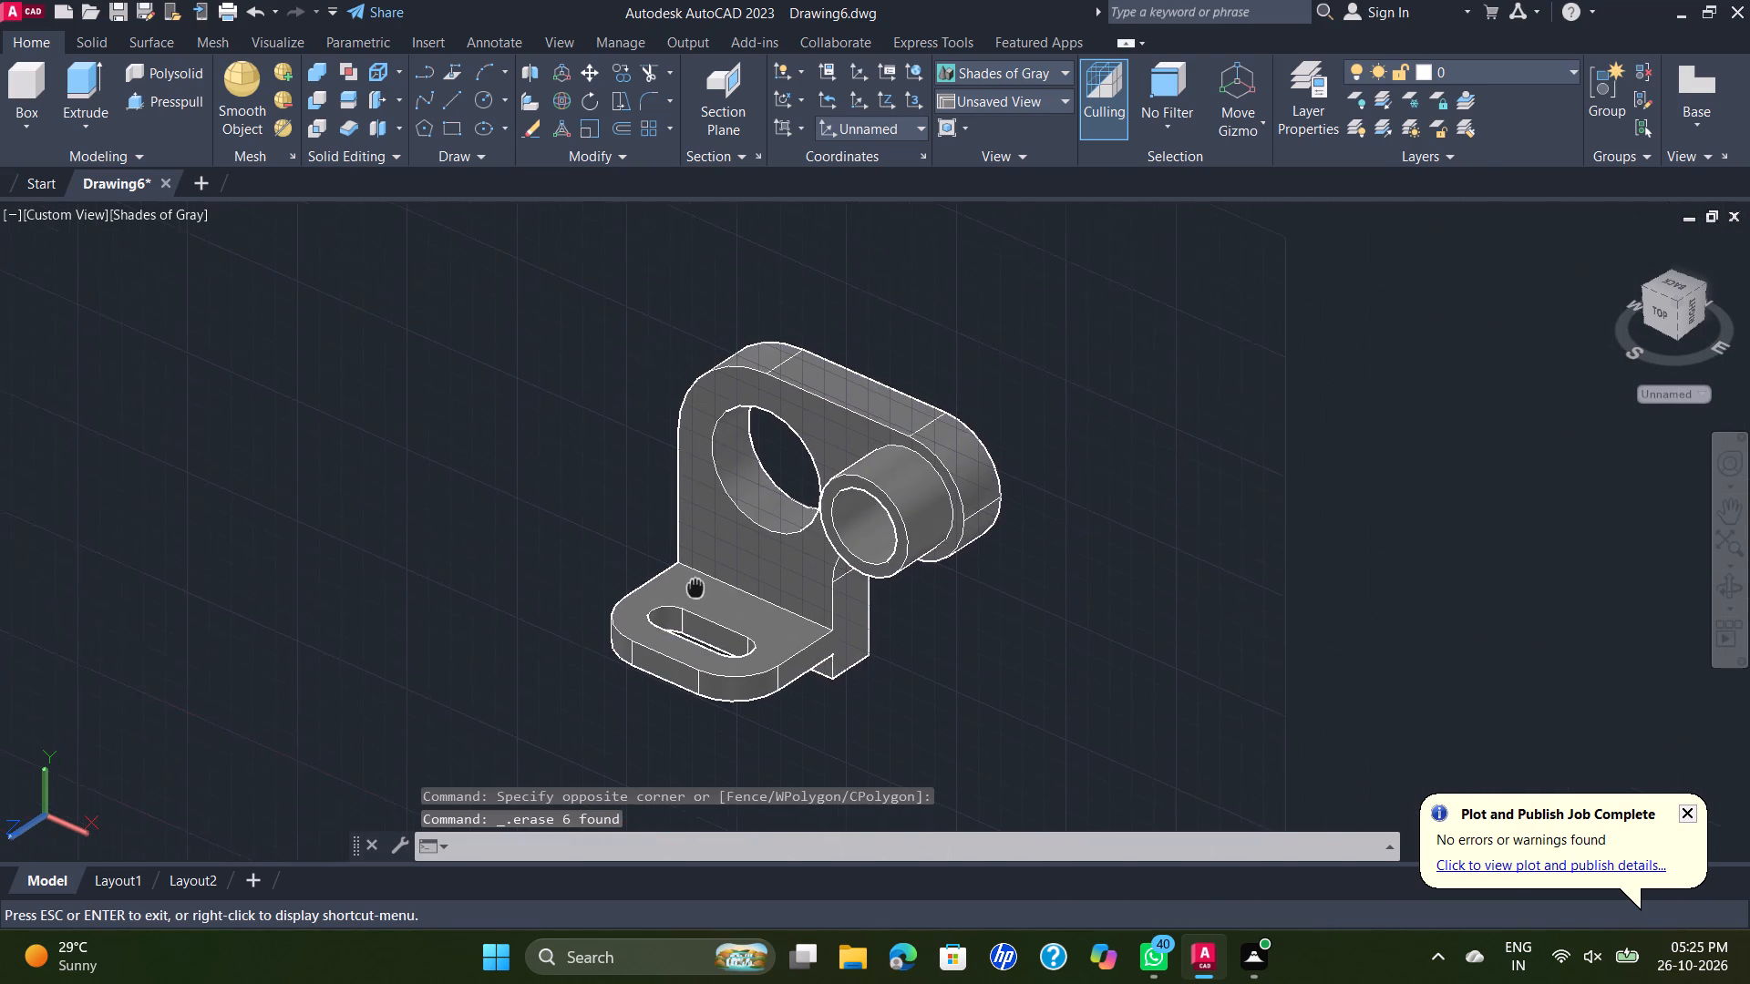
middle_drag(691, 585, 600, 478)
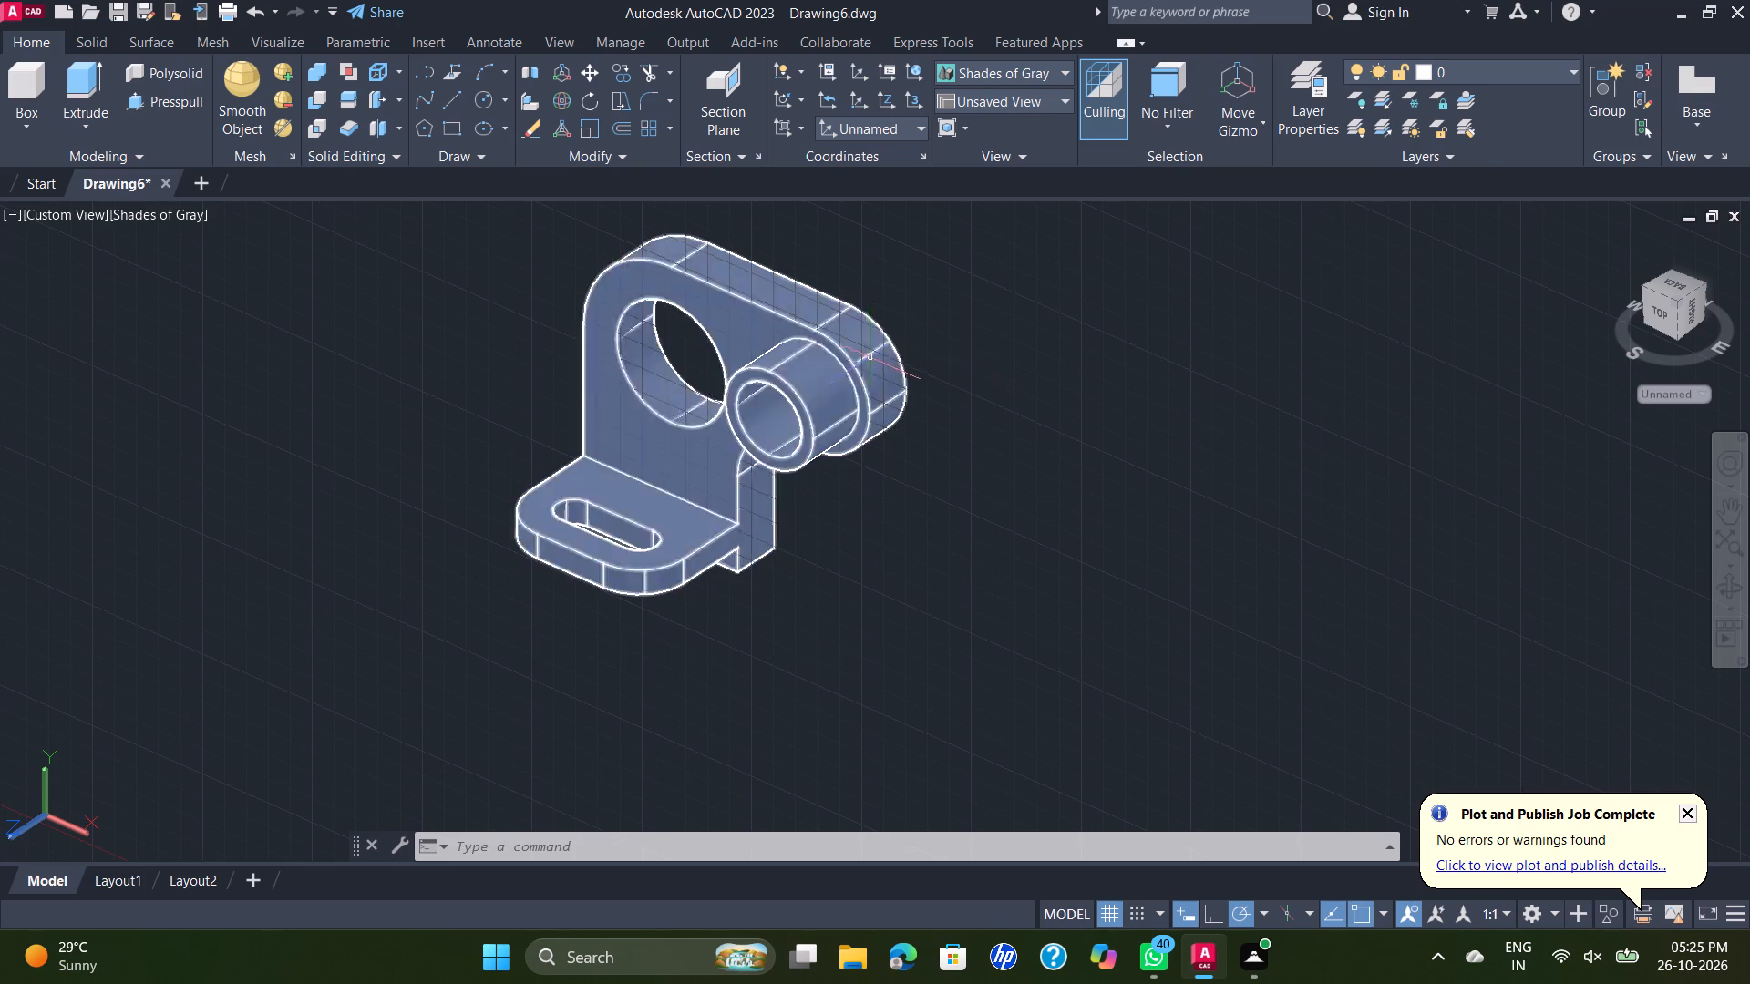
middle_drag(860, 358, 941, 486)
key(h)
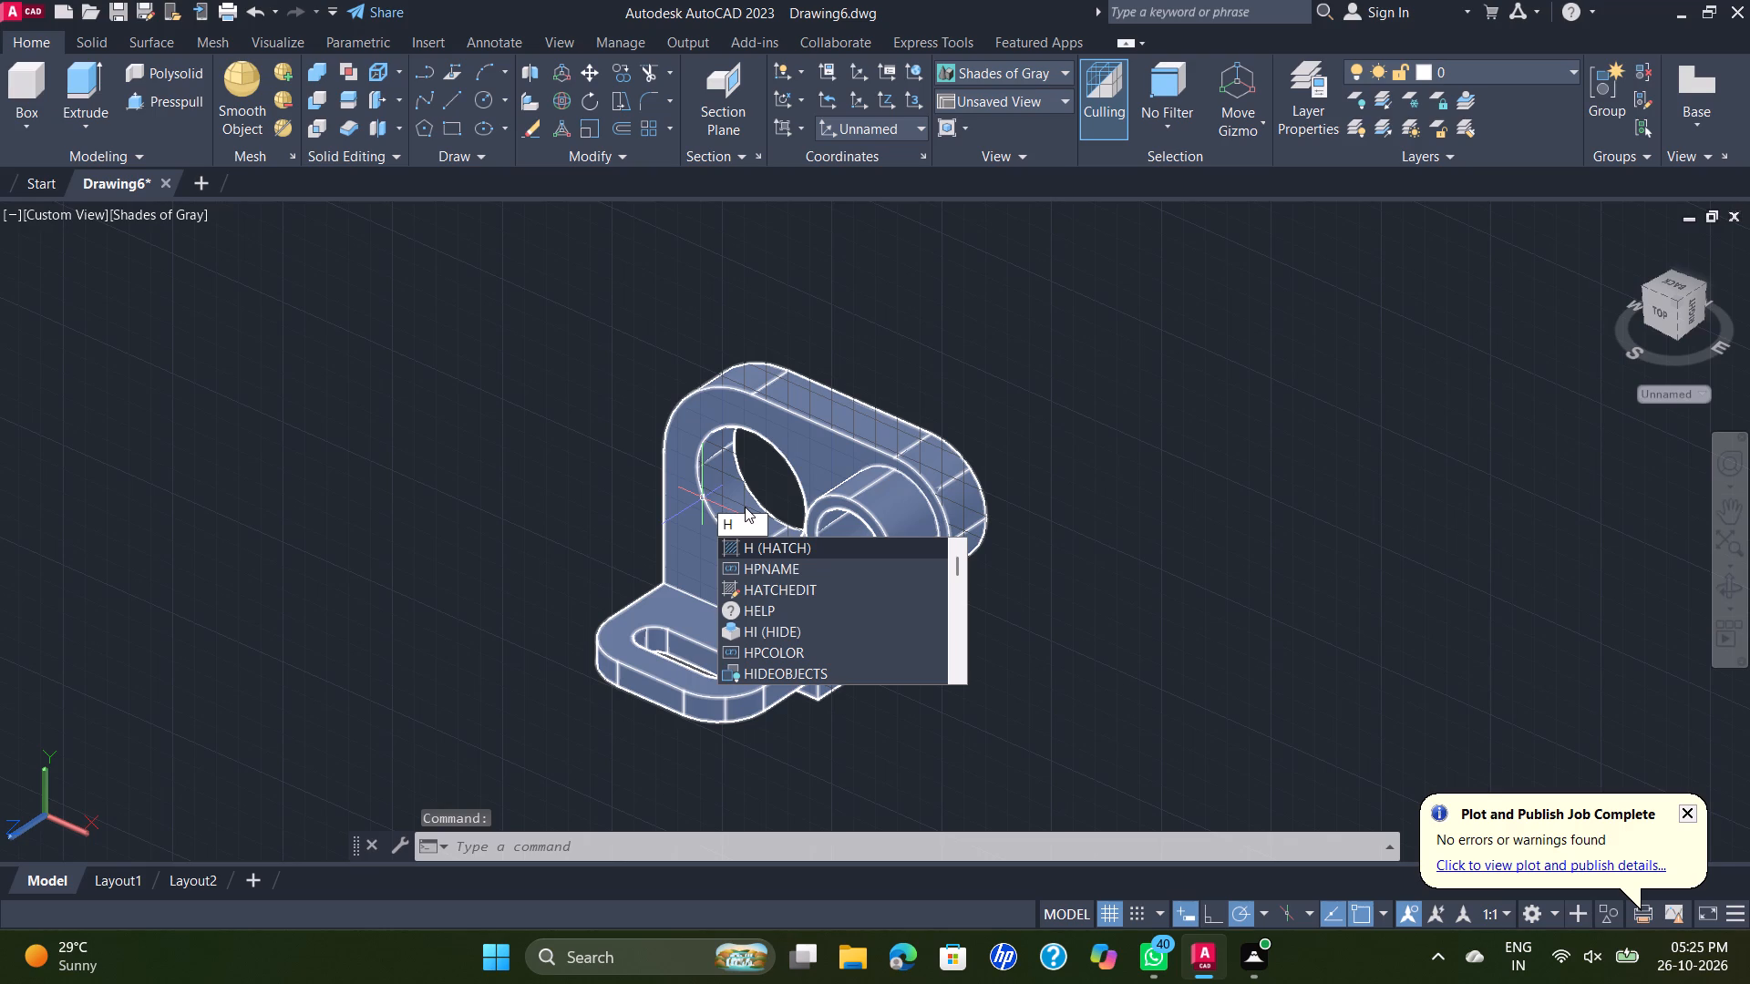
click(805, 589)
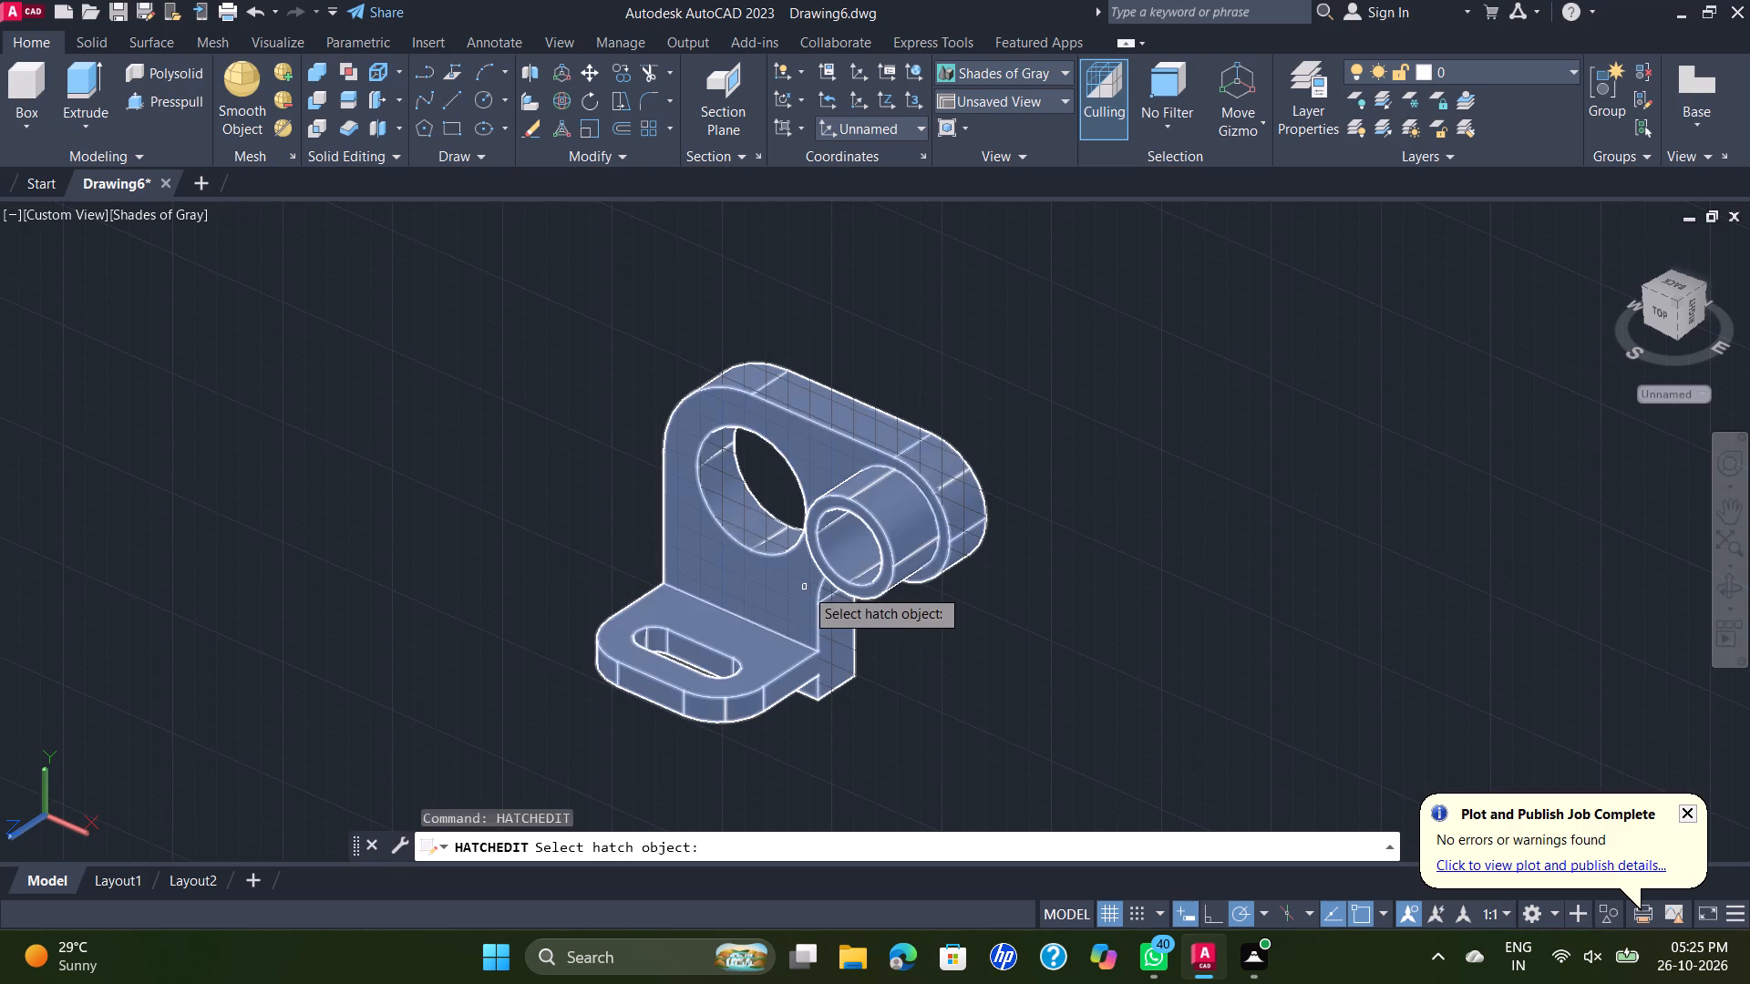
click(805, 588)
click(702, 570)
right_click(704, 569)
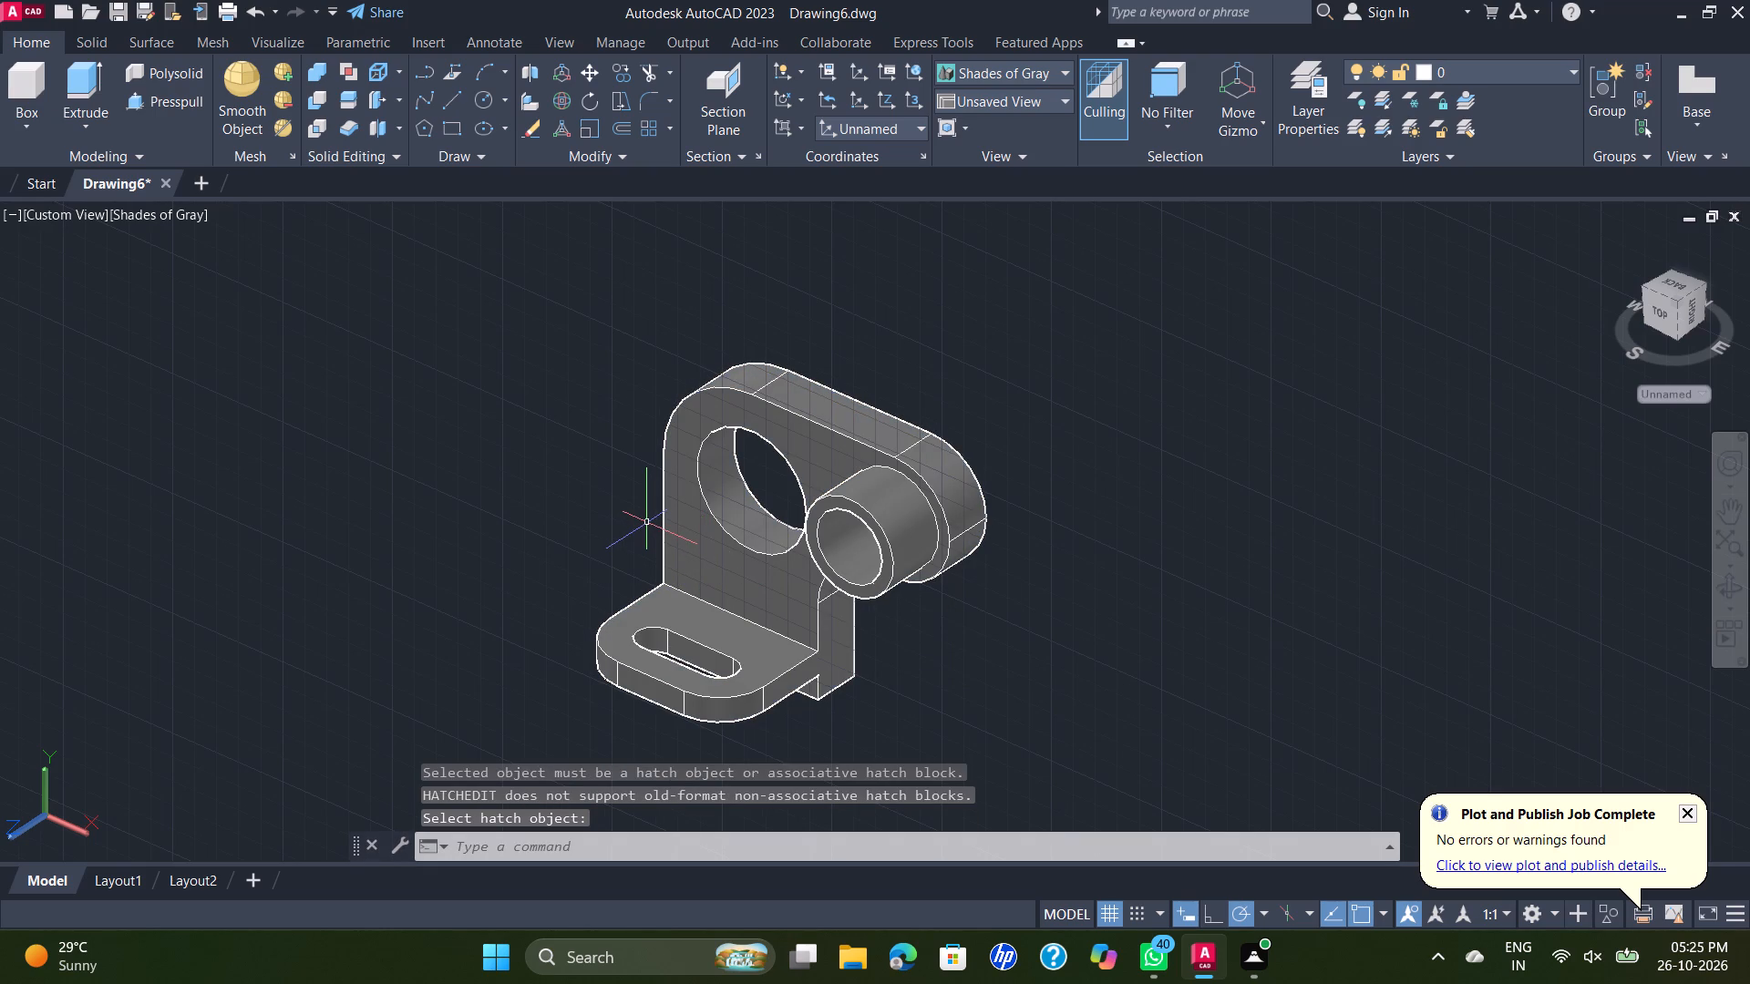
Set up a solid hatch in green 19,155,72 and try it on the base plate's top and the bracket's rounded outer edge.
key(h)
key(Return)
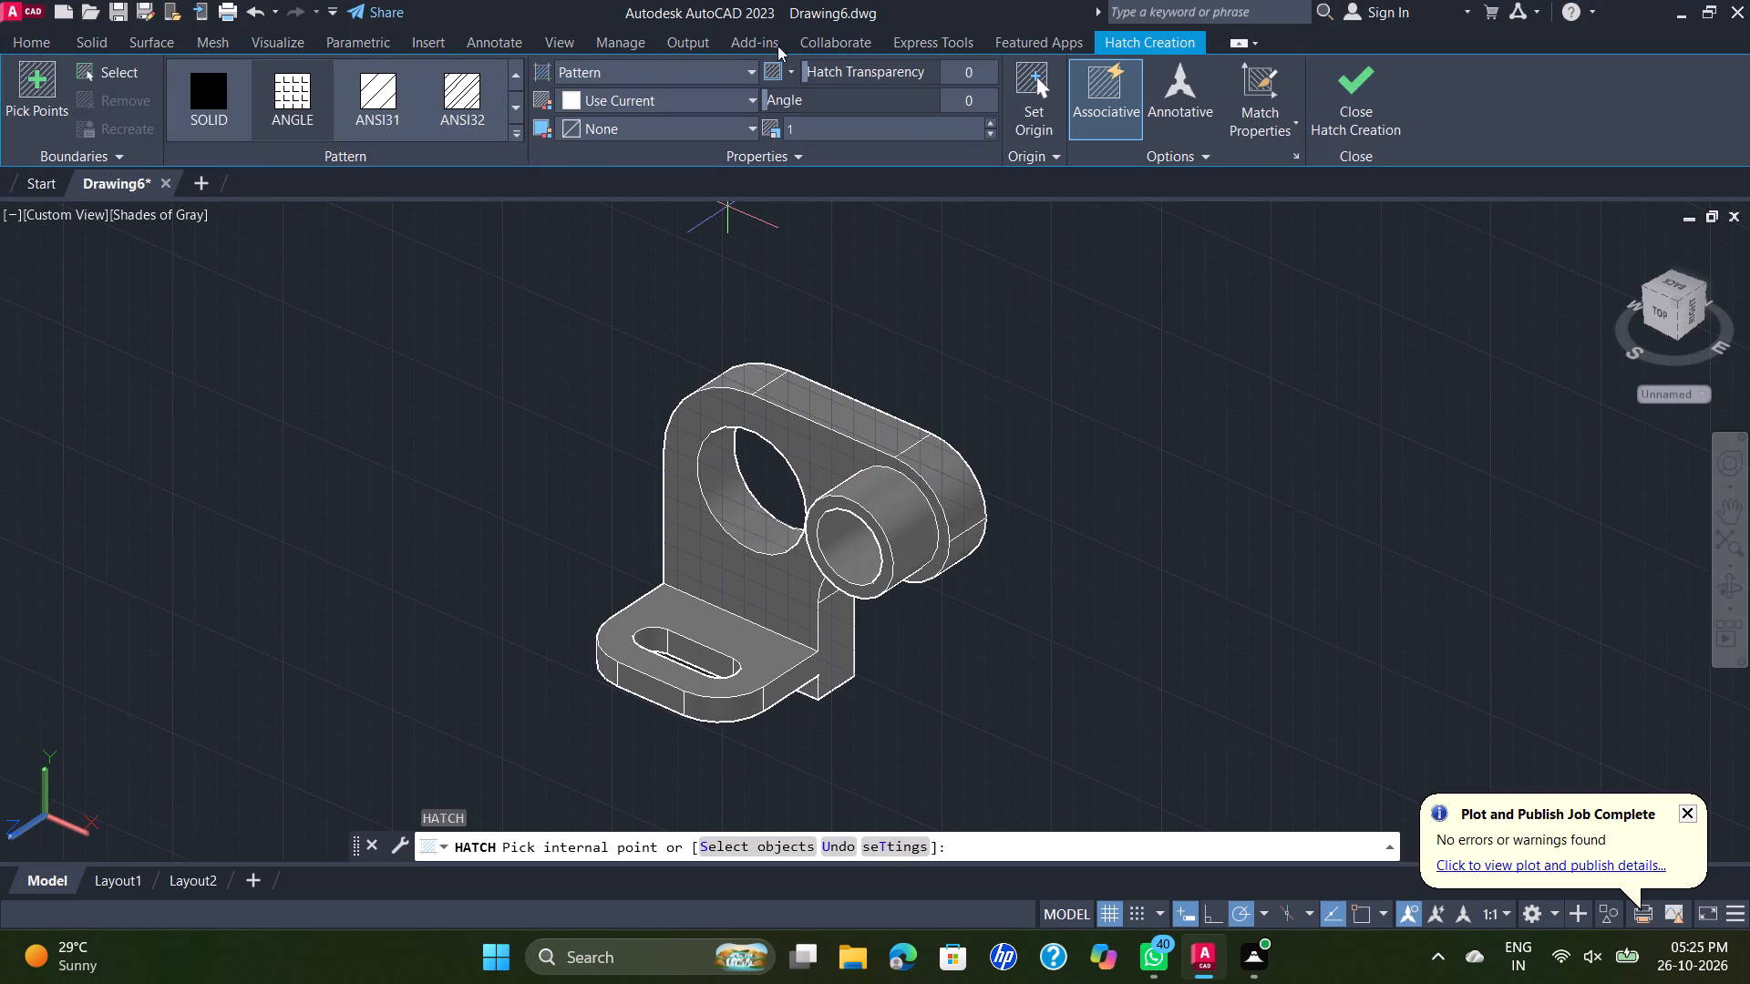
click(754, 68)
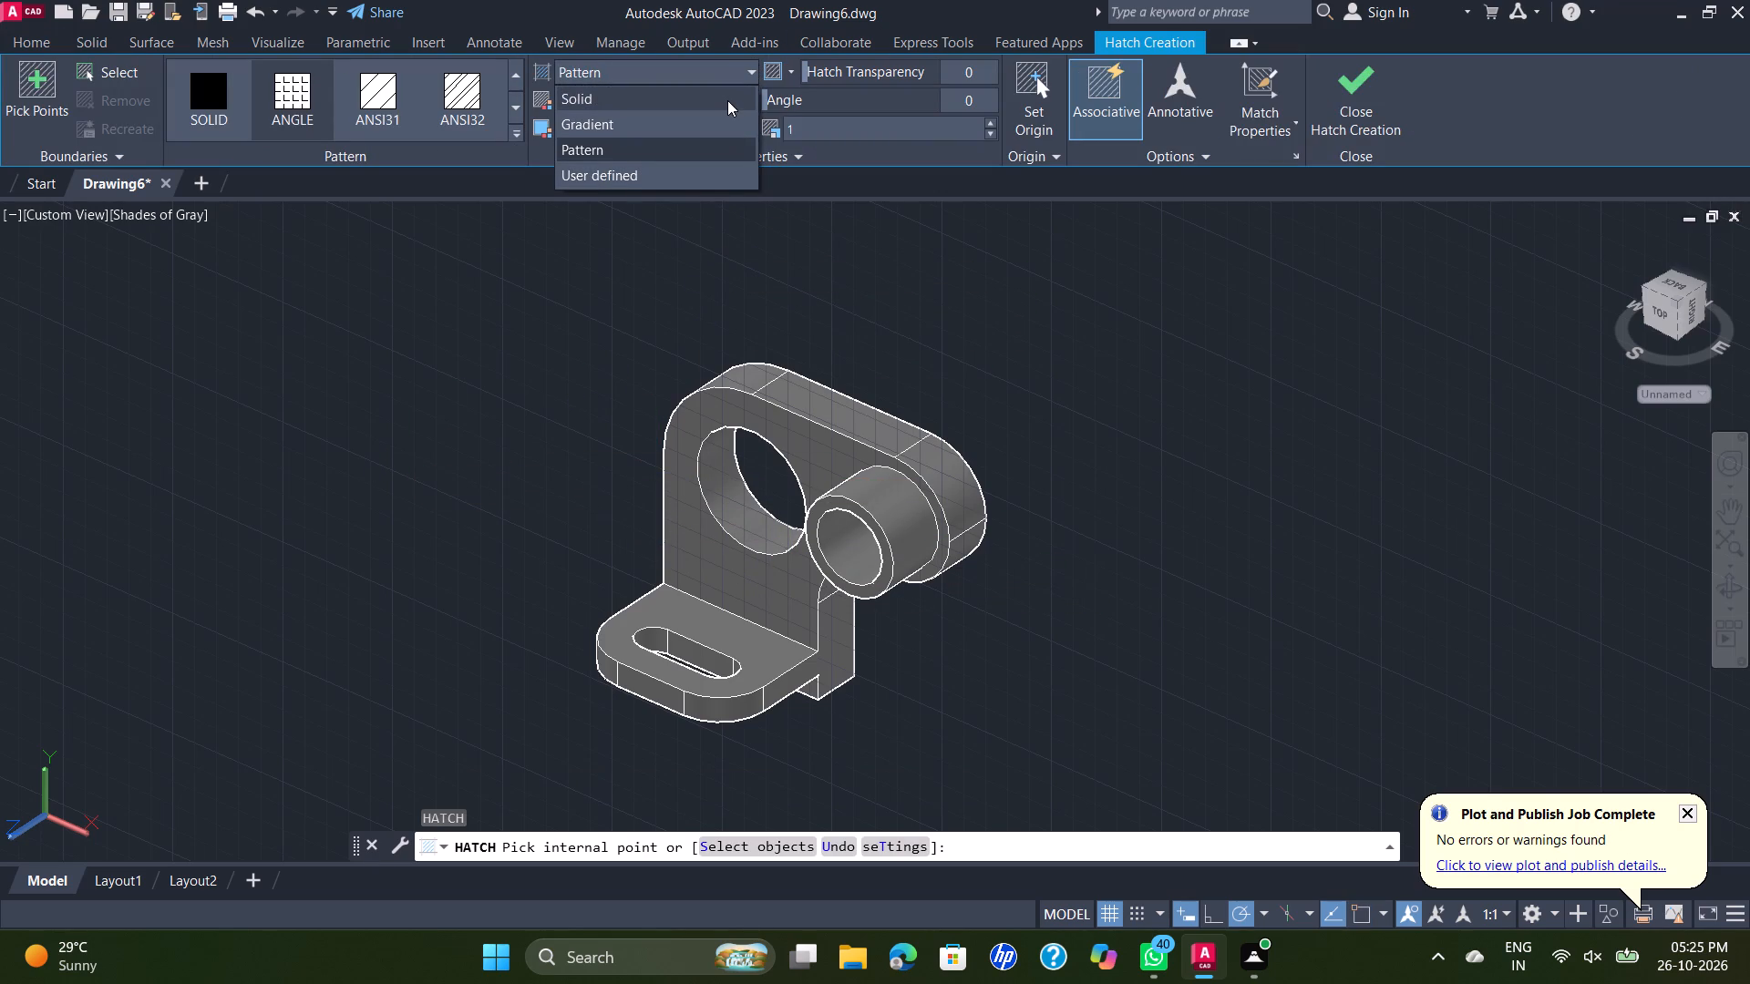
click(727, 100)
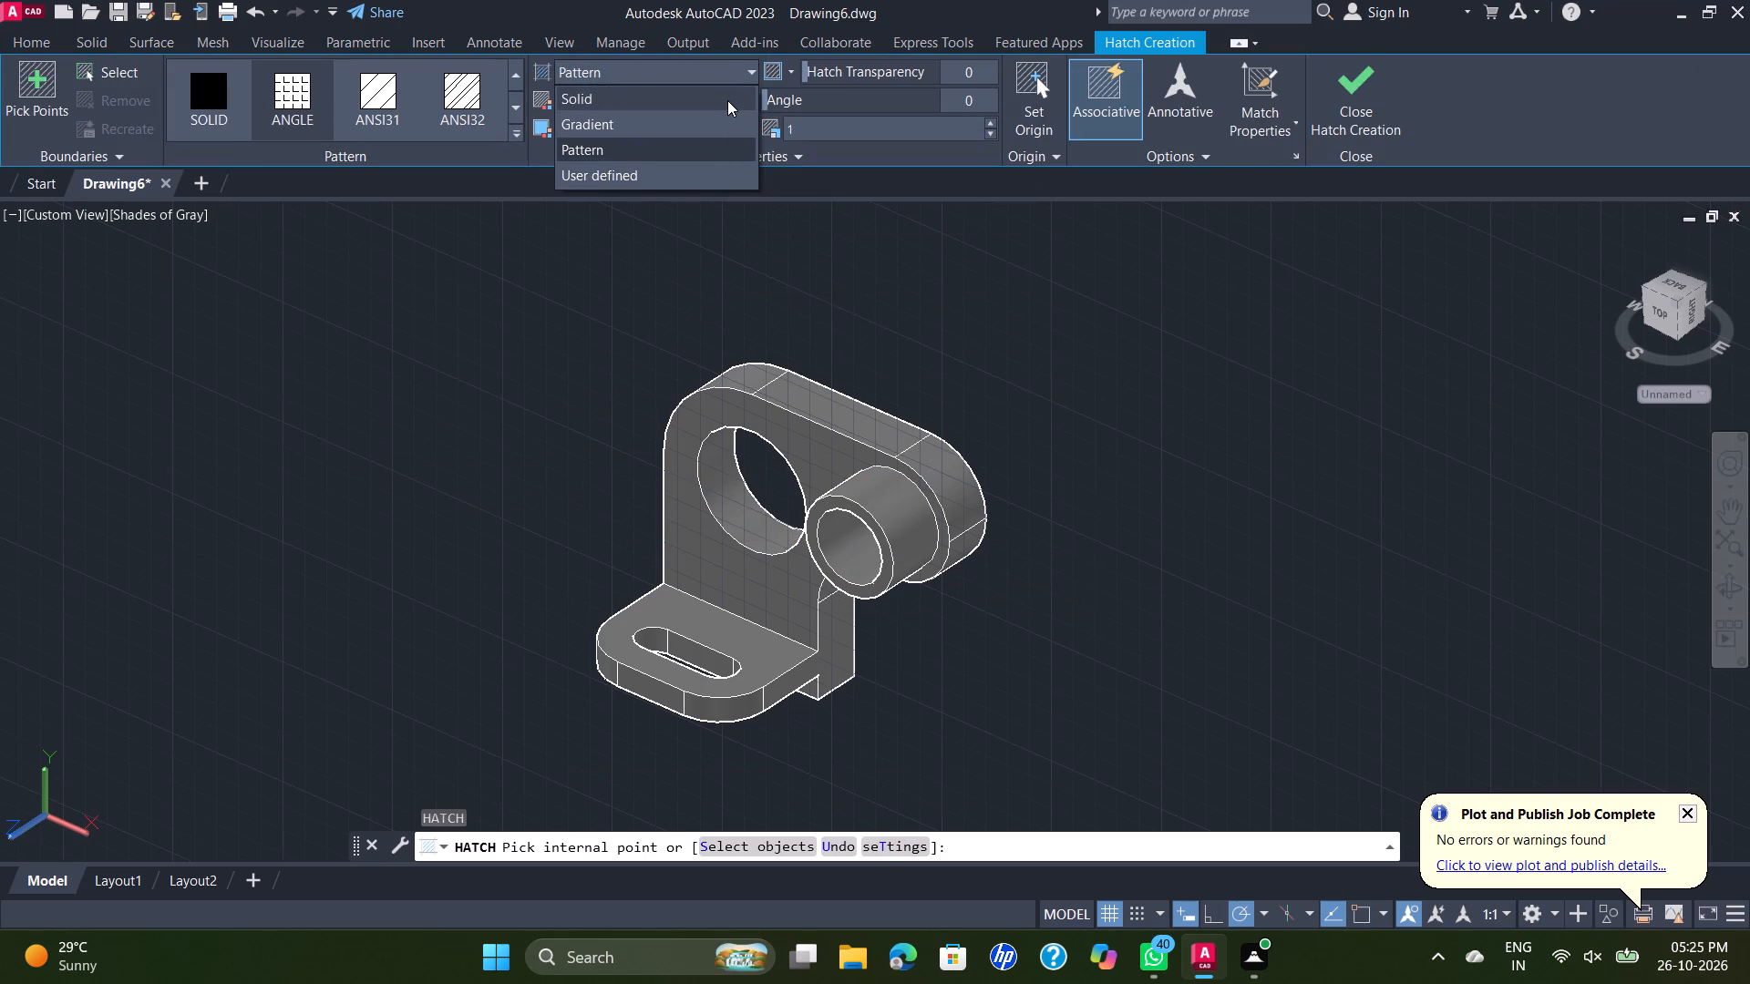
click(749, 99)
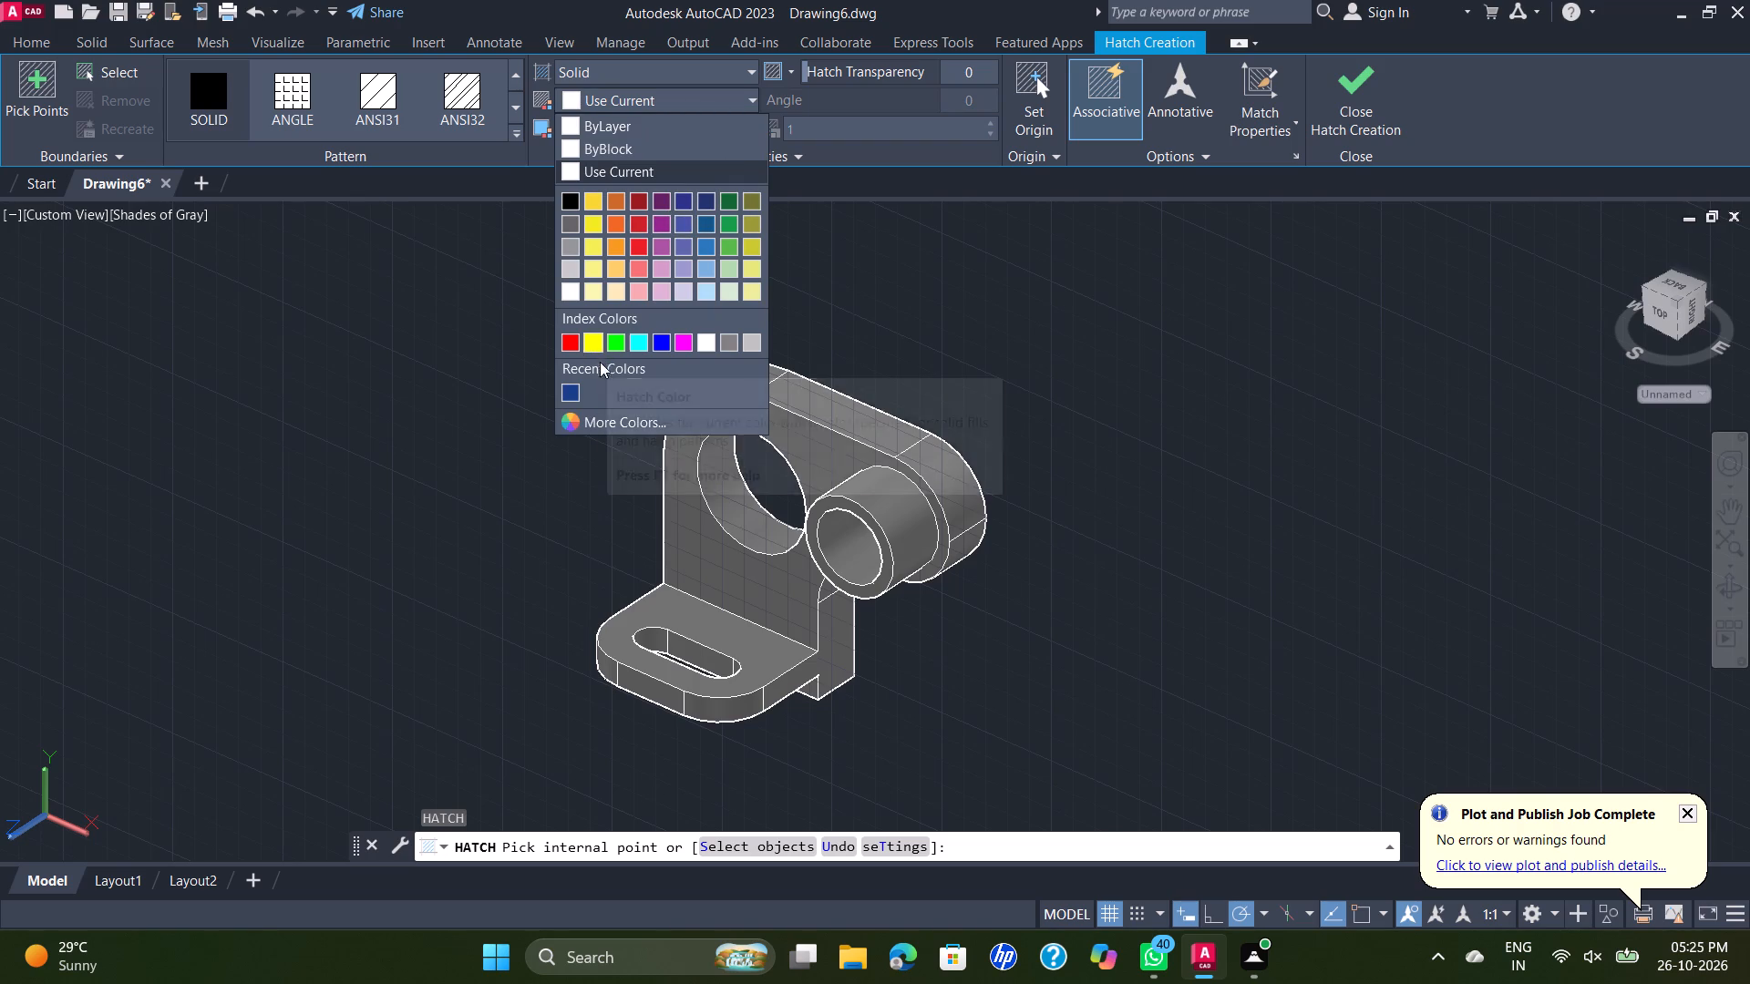
click(719, 224)
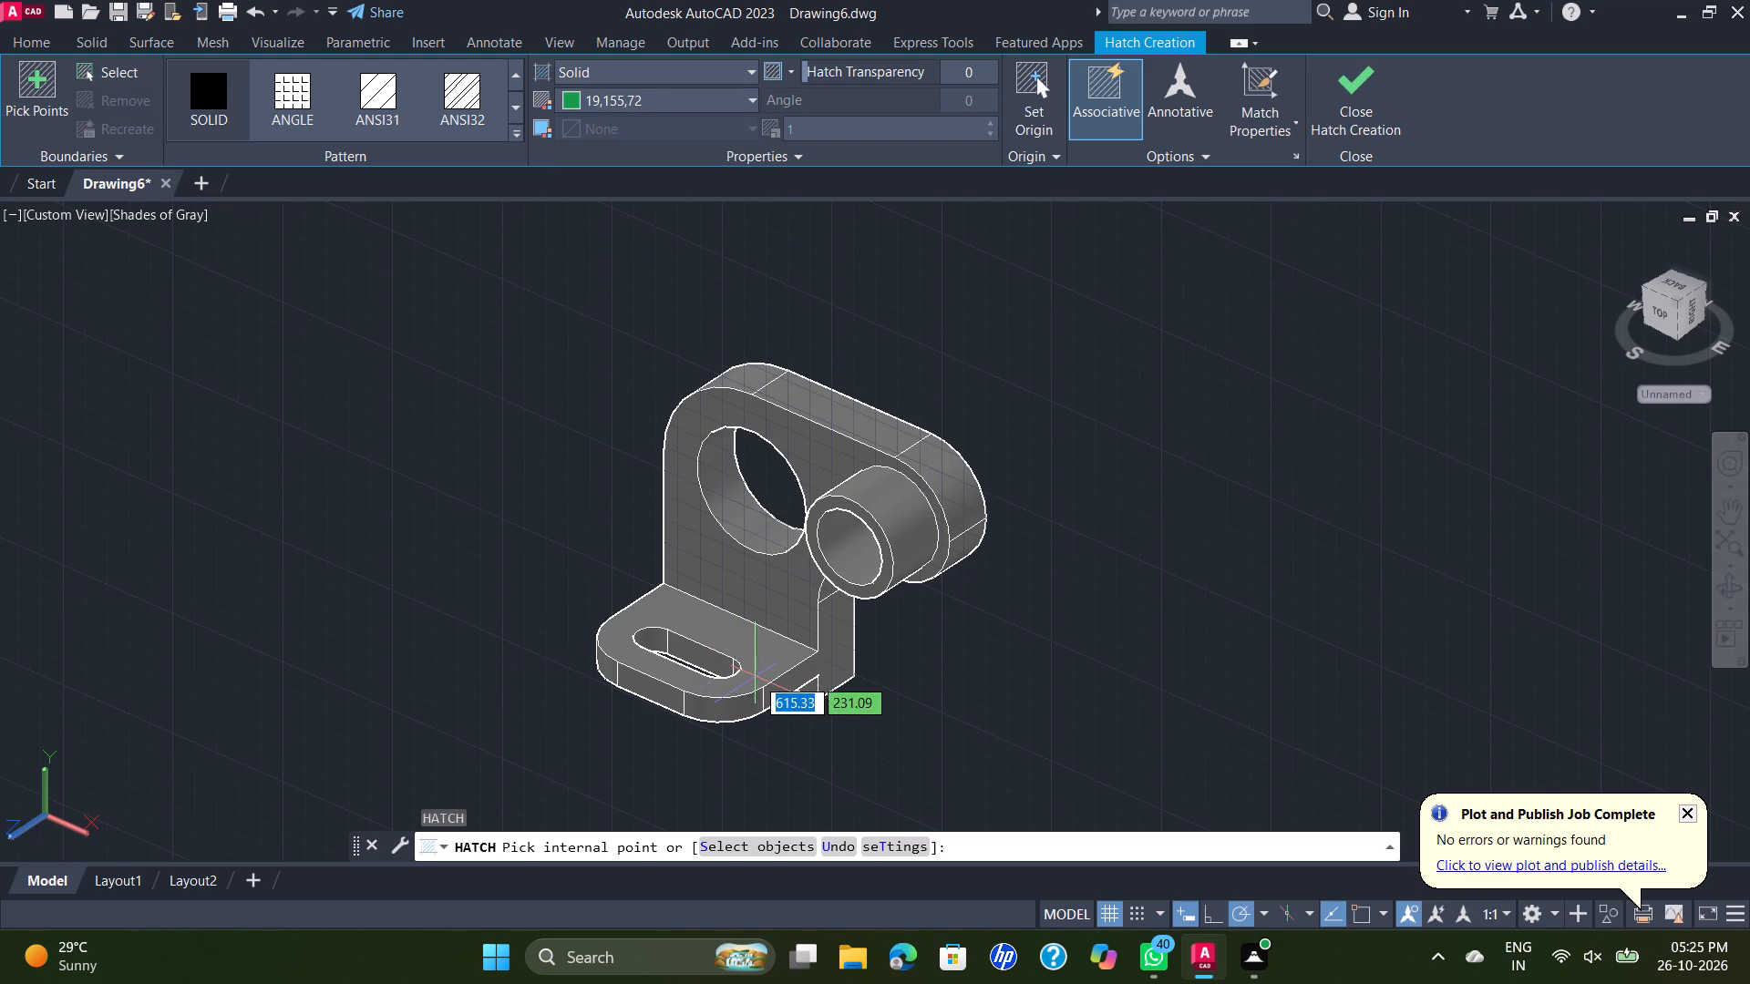
click(756, 677)
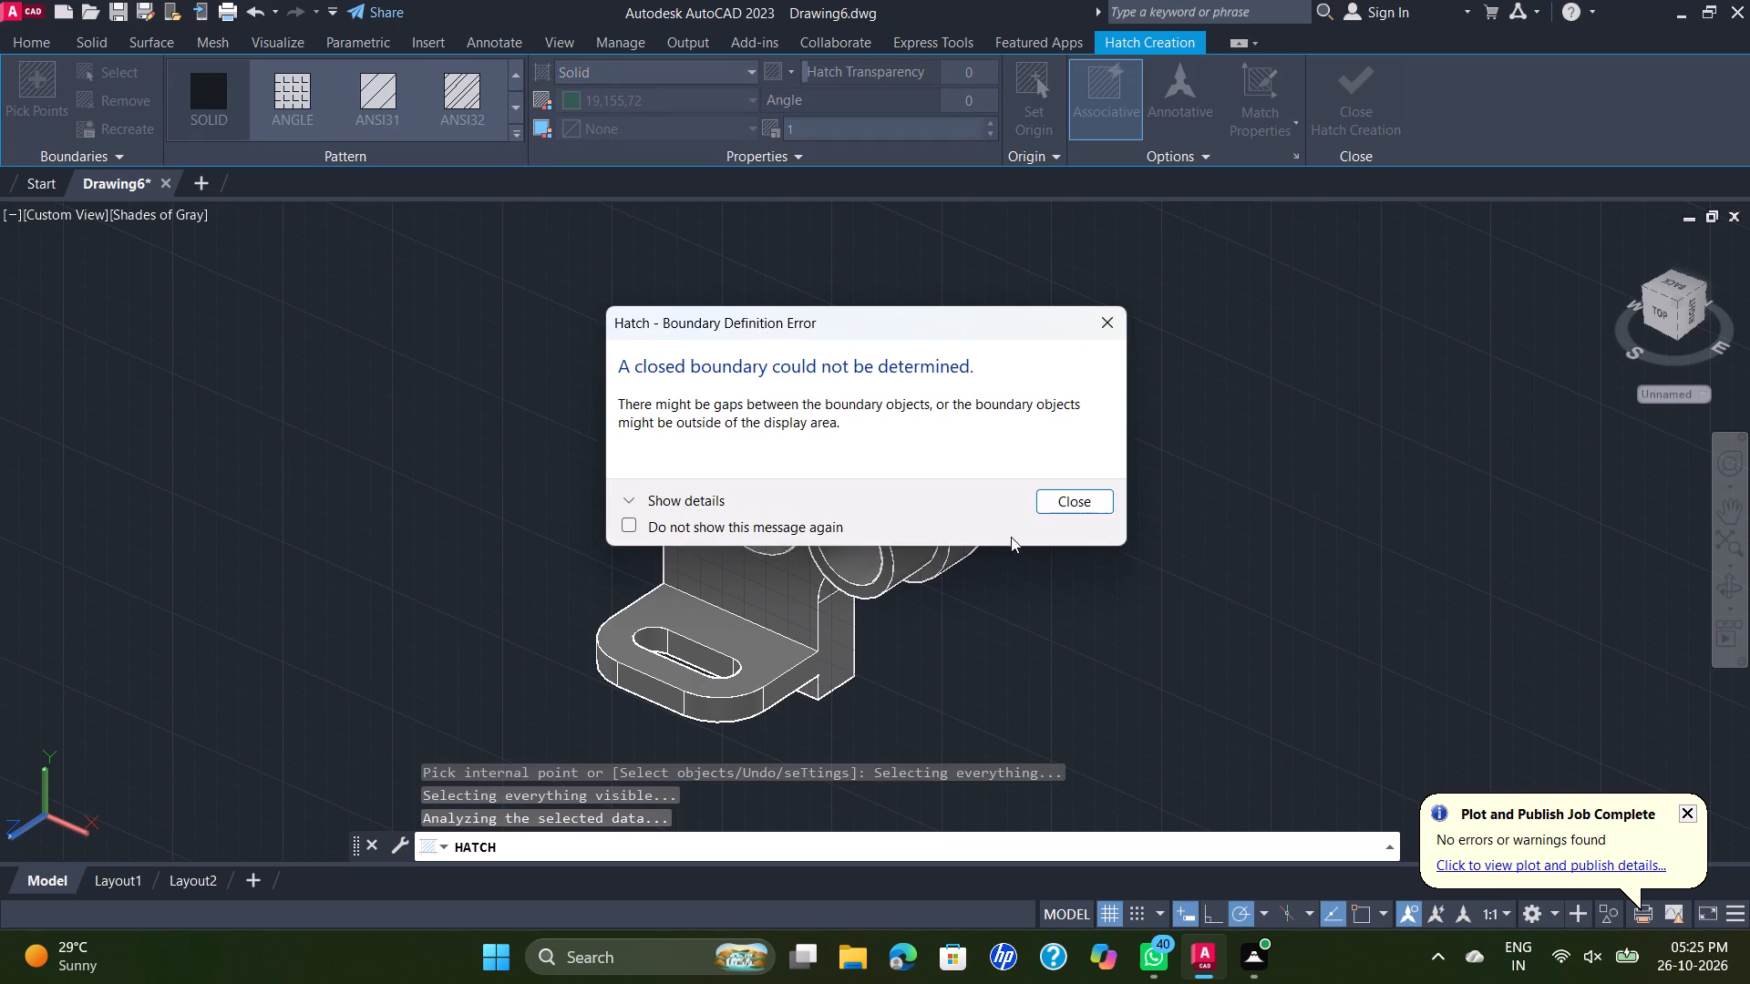
click(1070, 503)
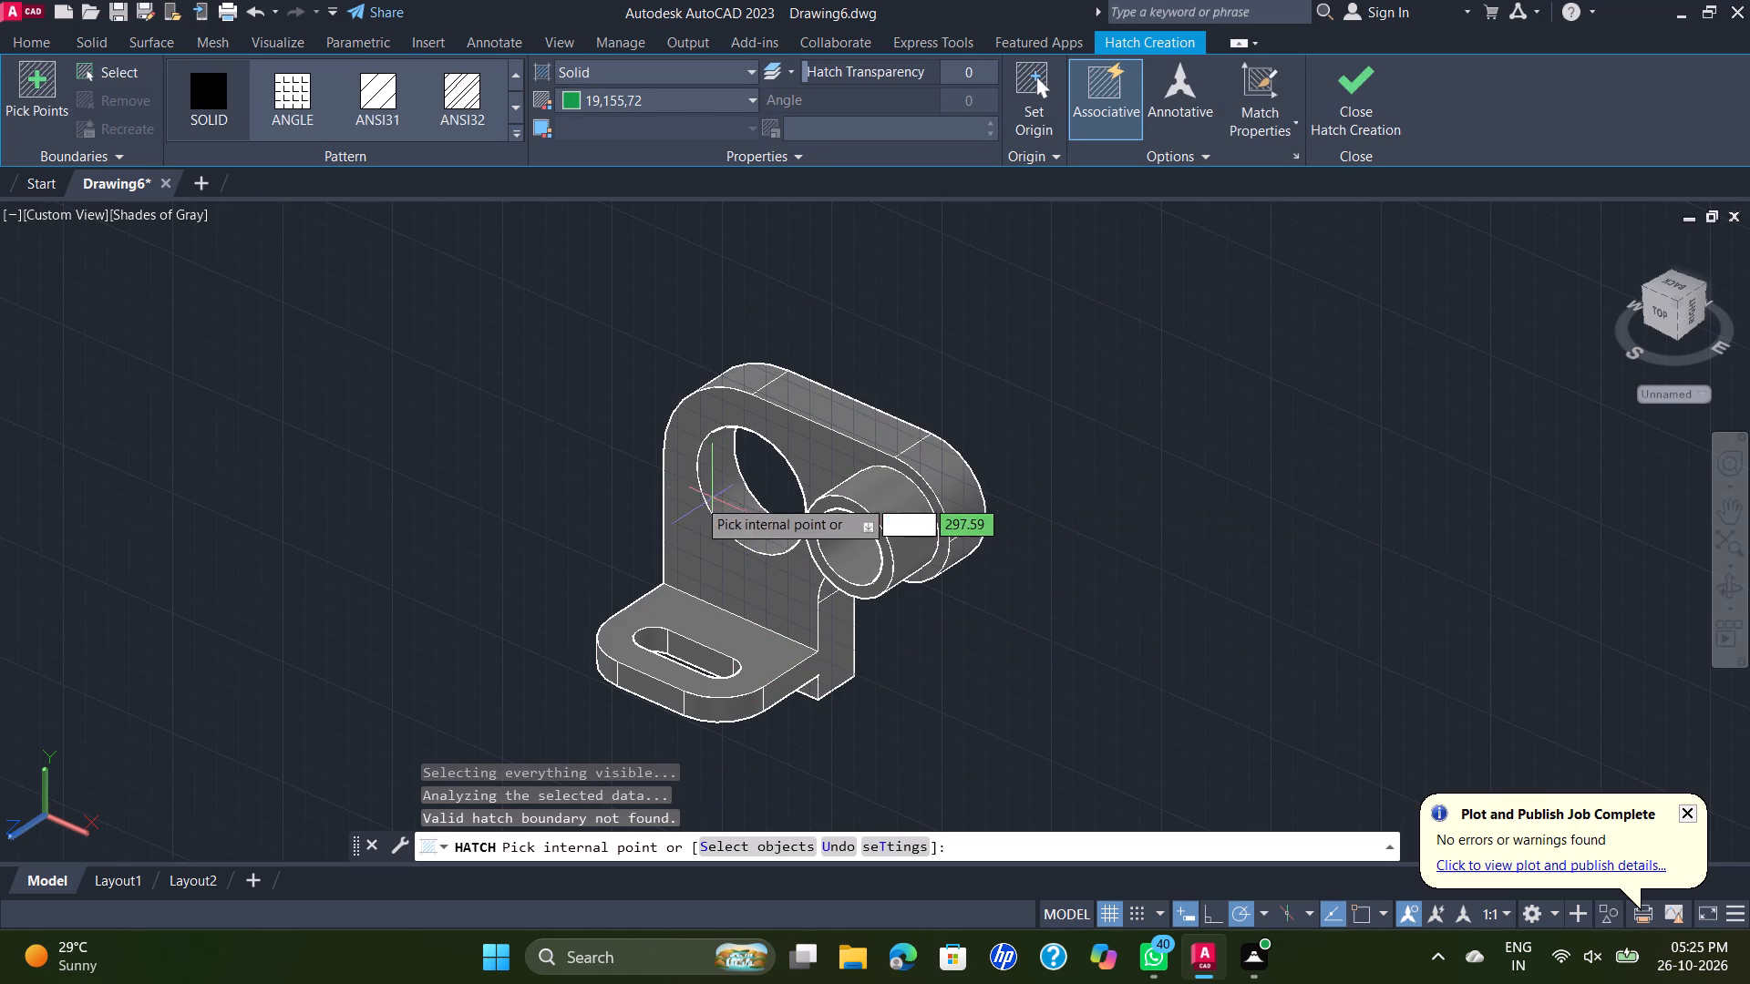
click(960, 501)
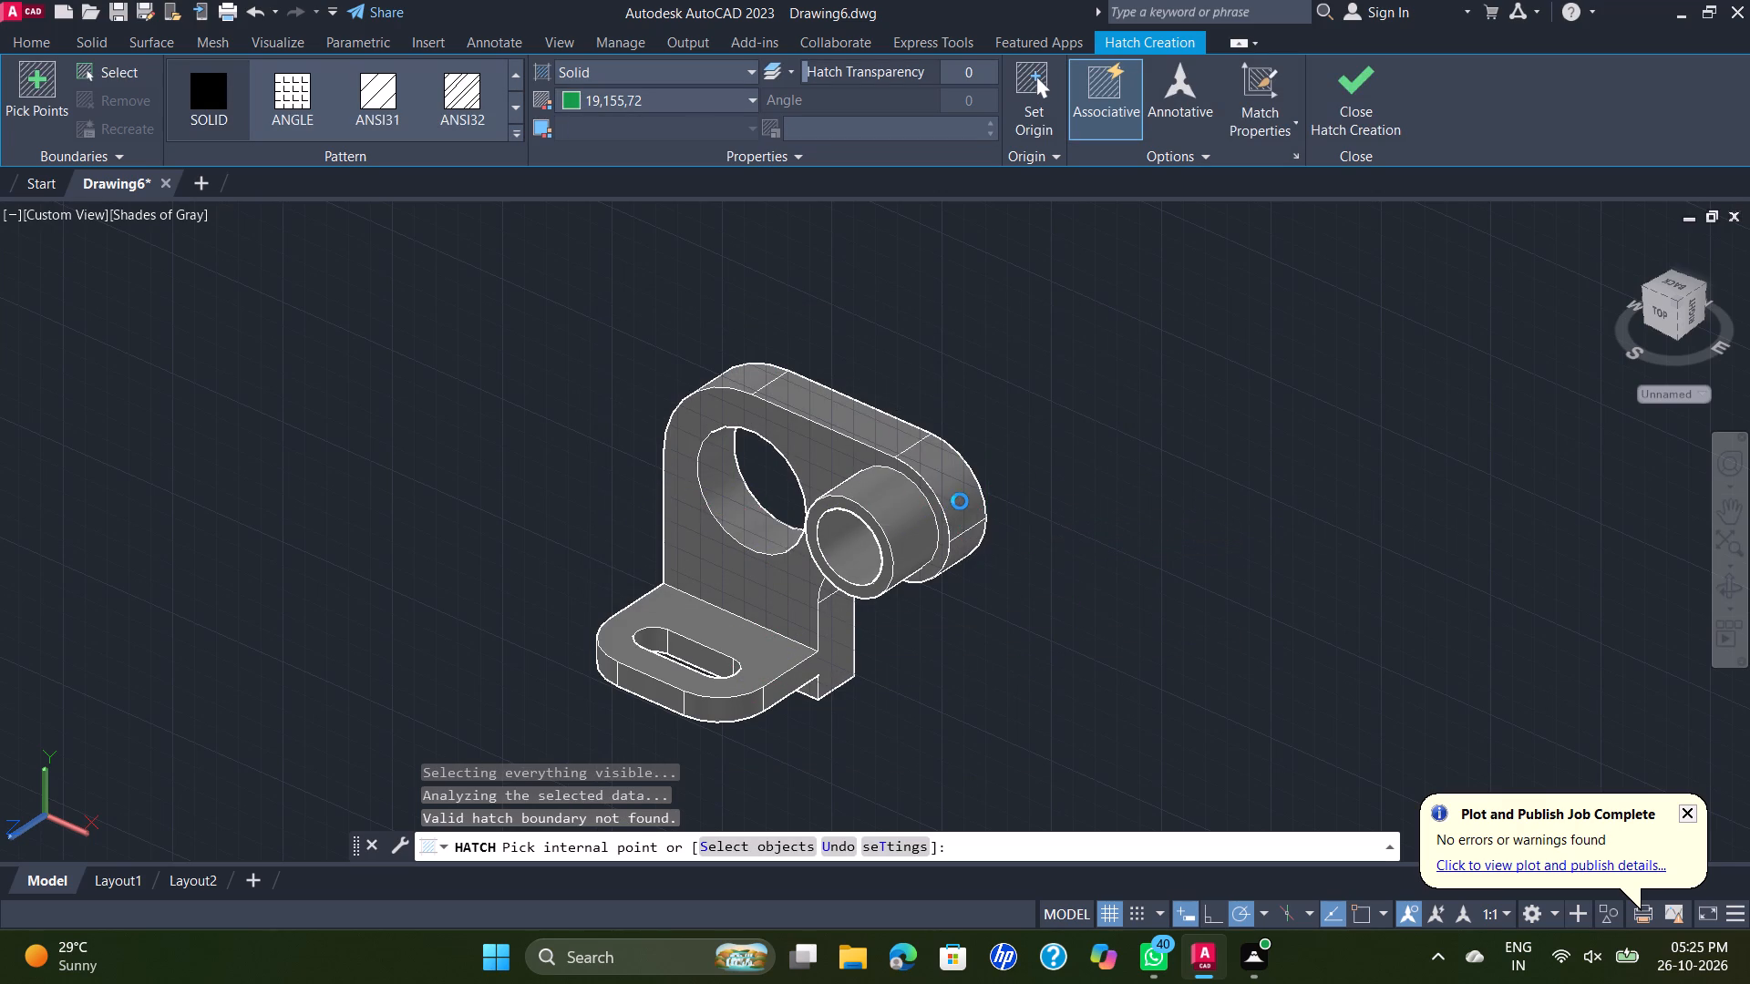
click(1076, 498)
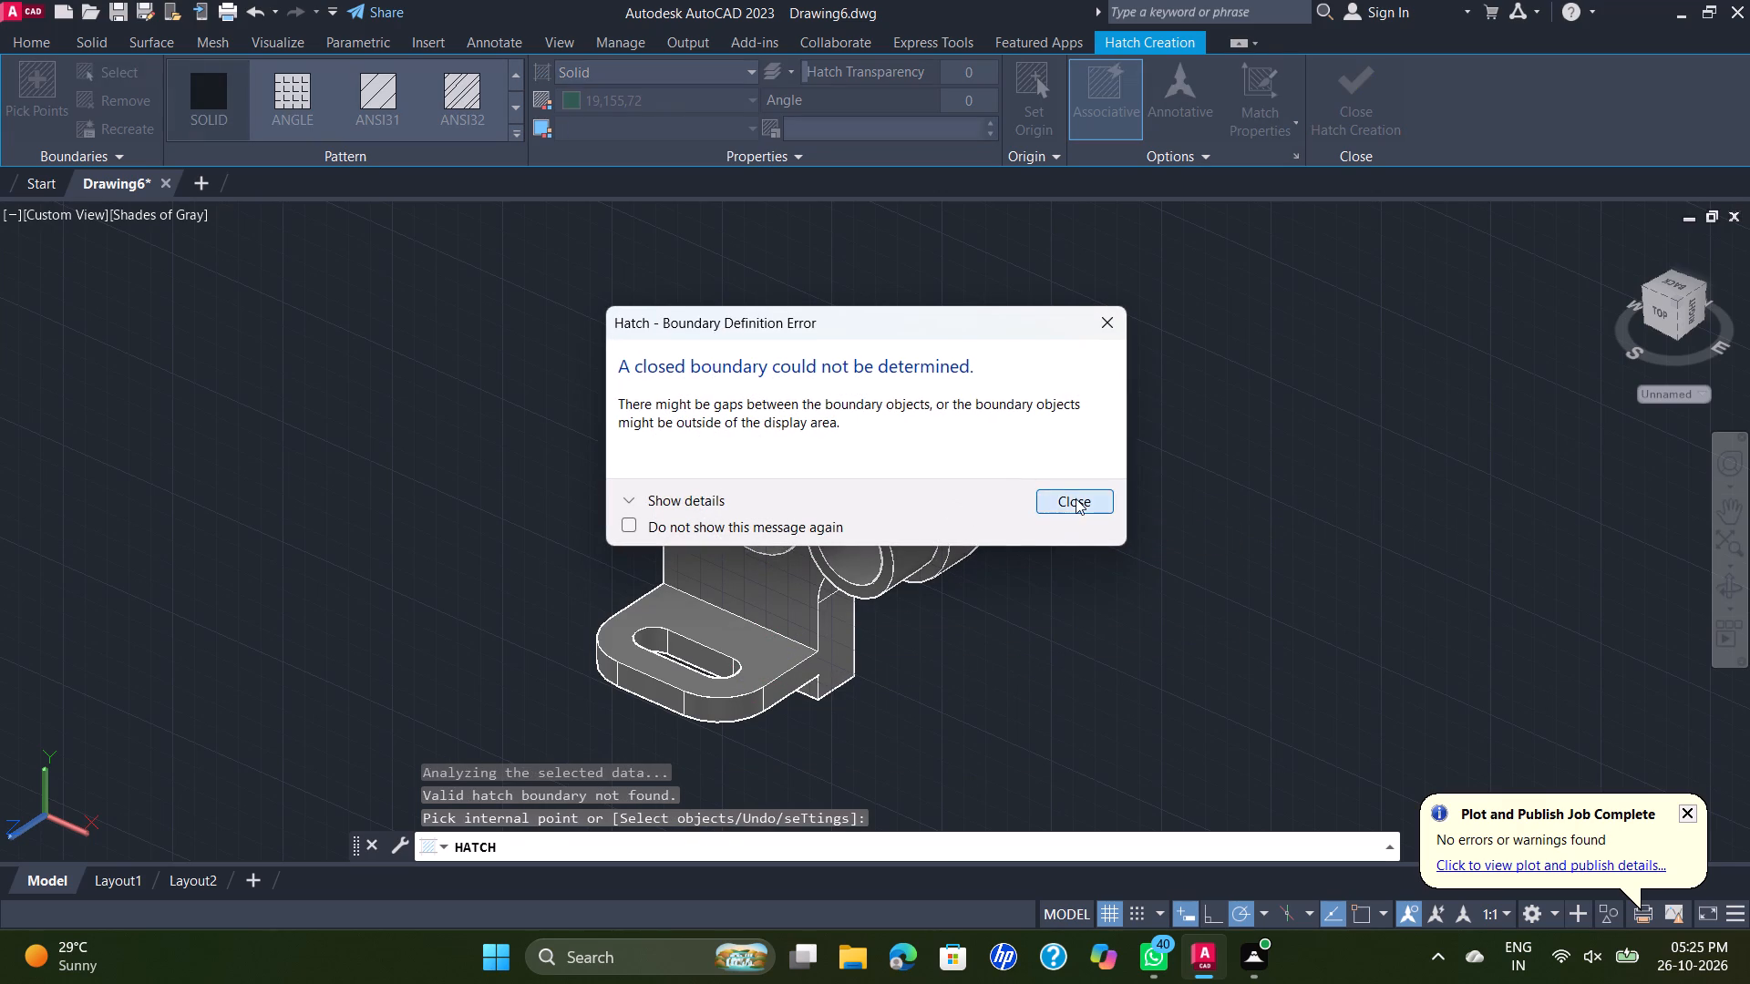
click(739, 381)
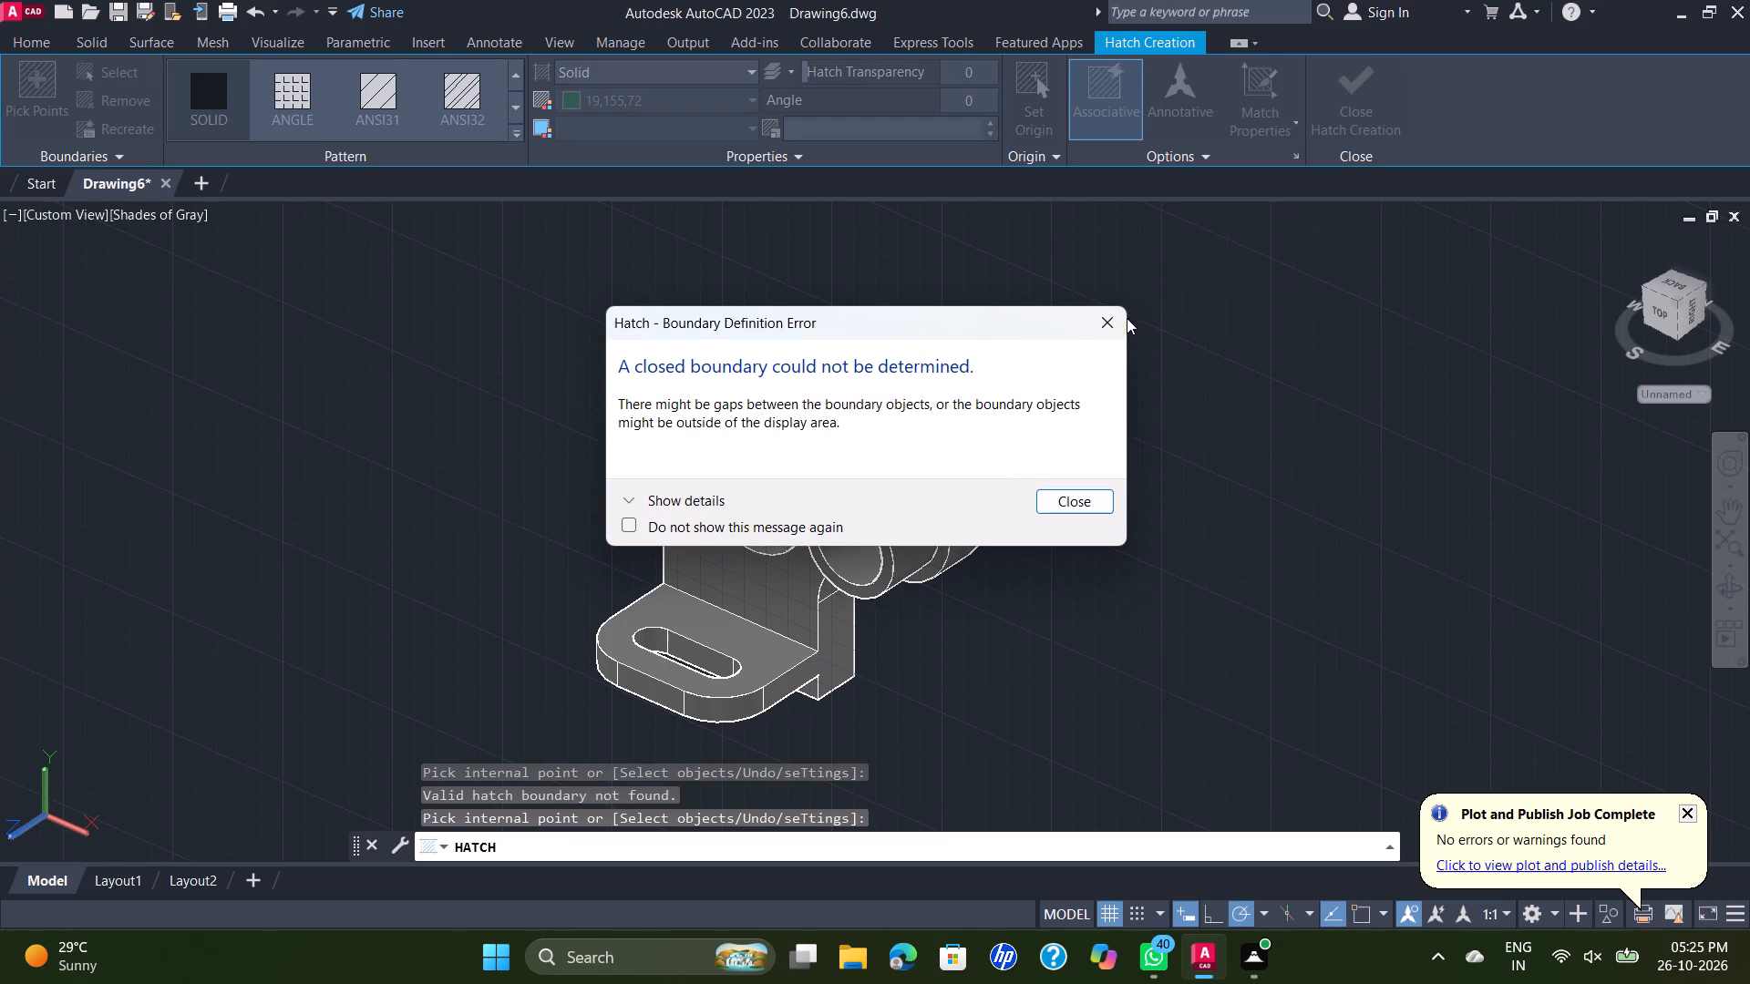
click(1118, 318)
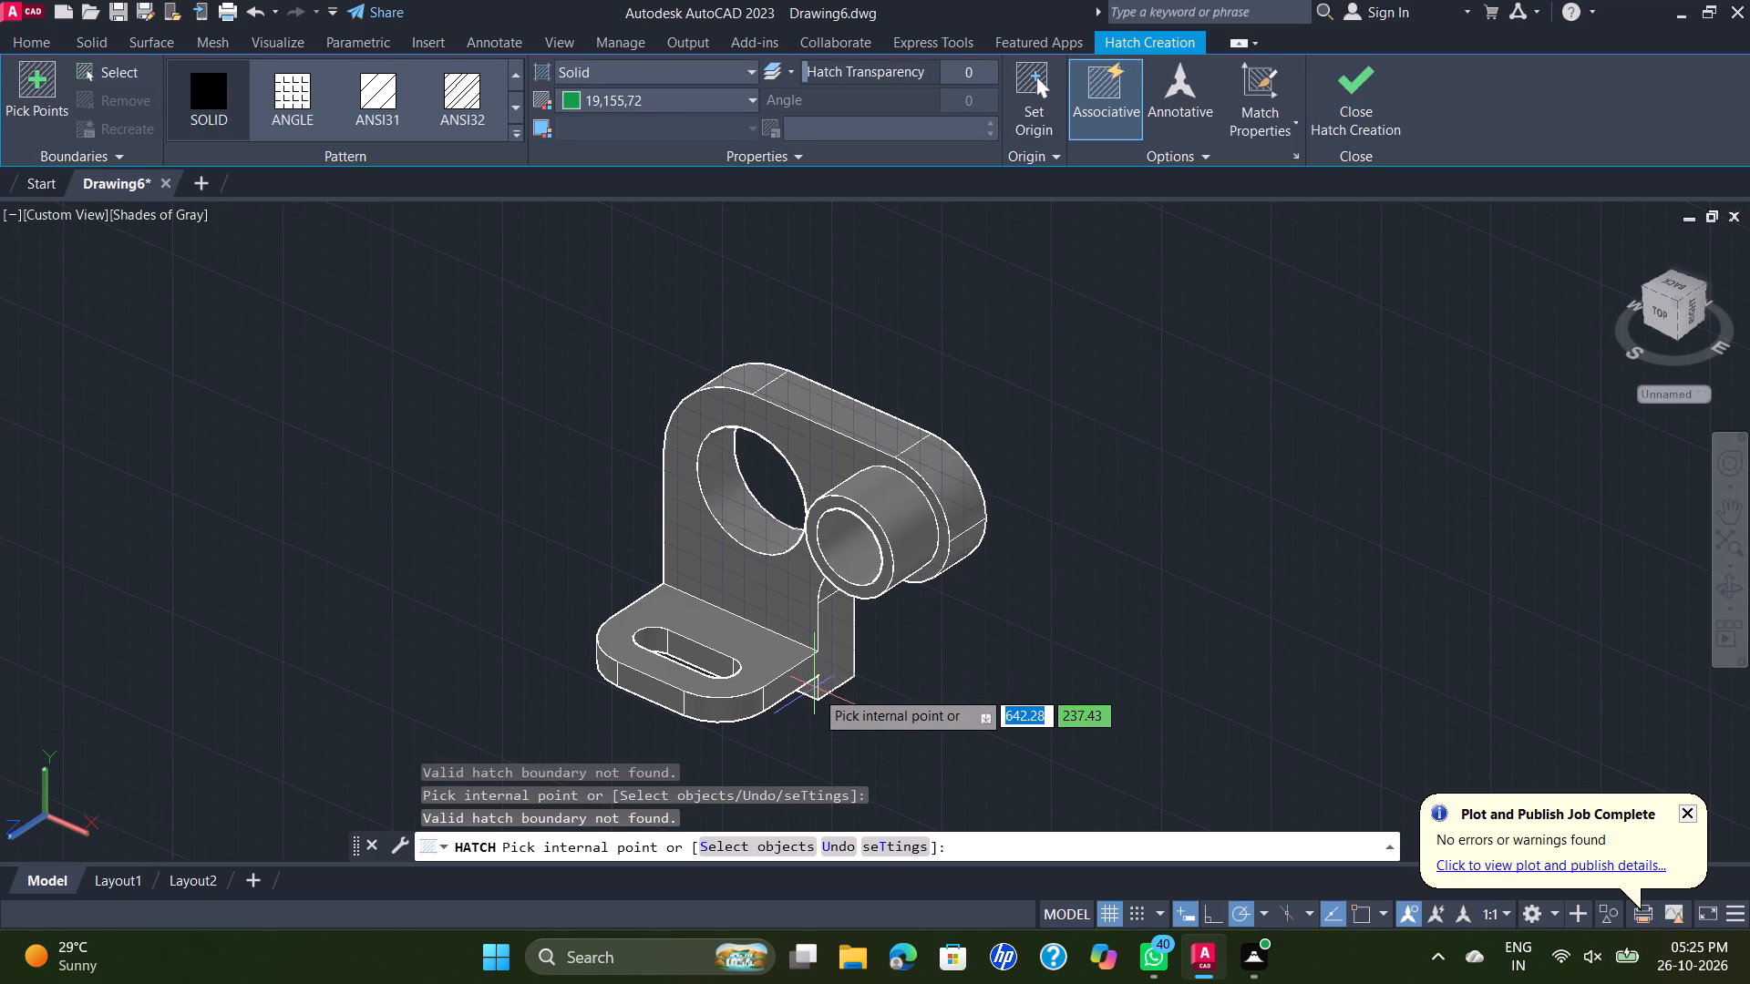
Hatch the small triangular face at the bracket's foot in solid green and try the adjoining side face.
click(815, 690)
click(840, 674)
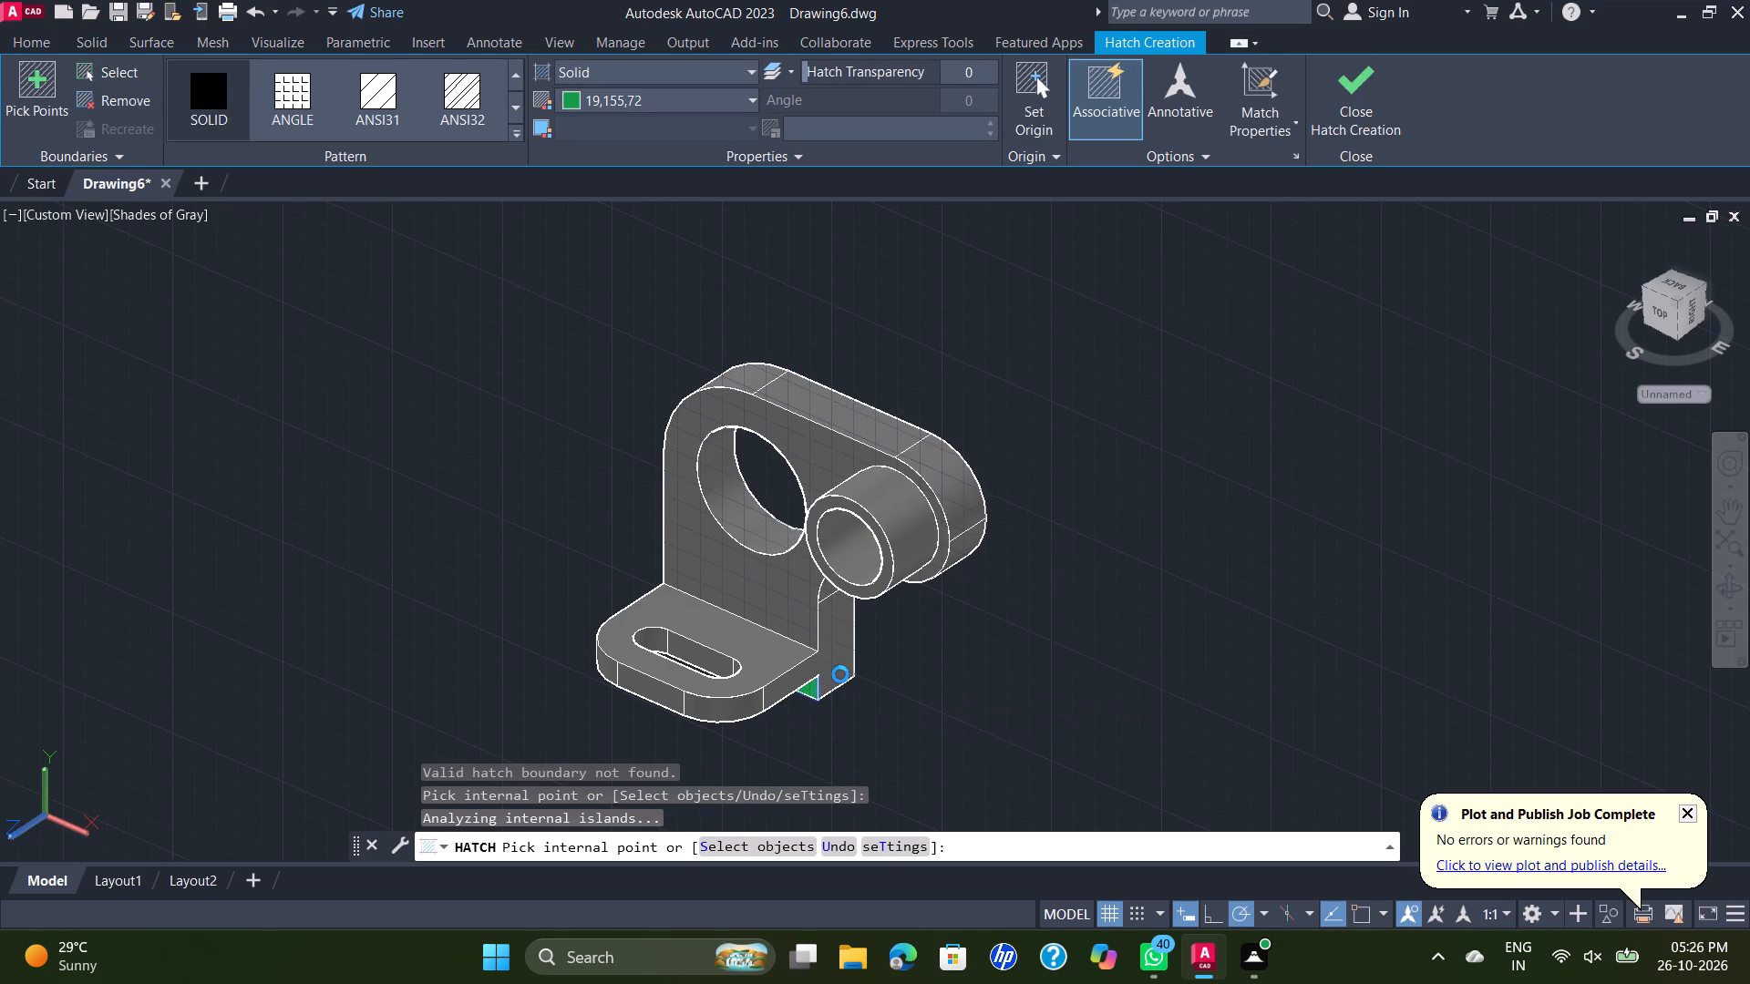
click(1037, 510)
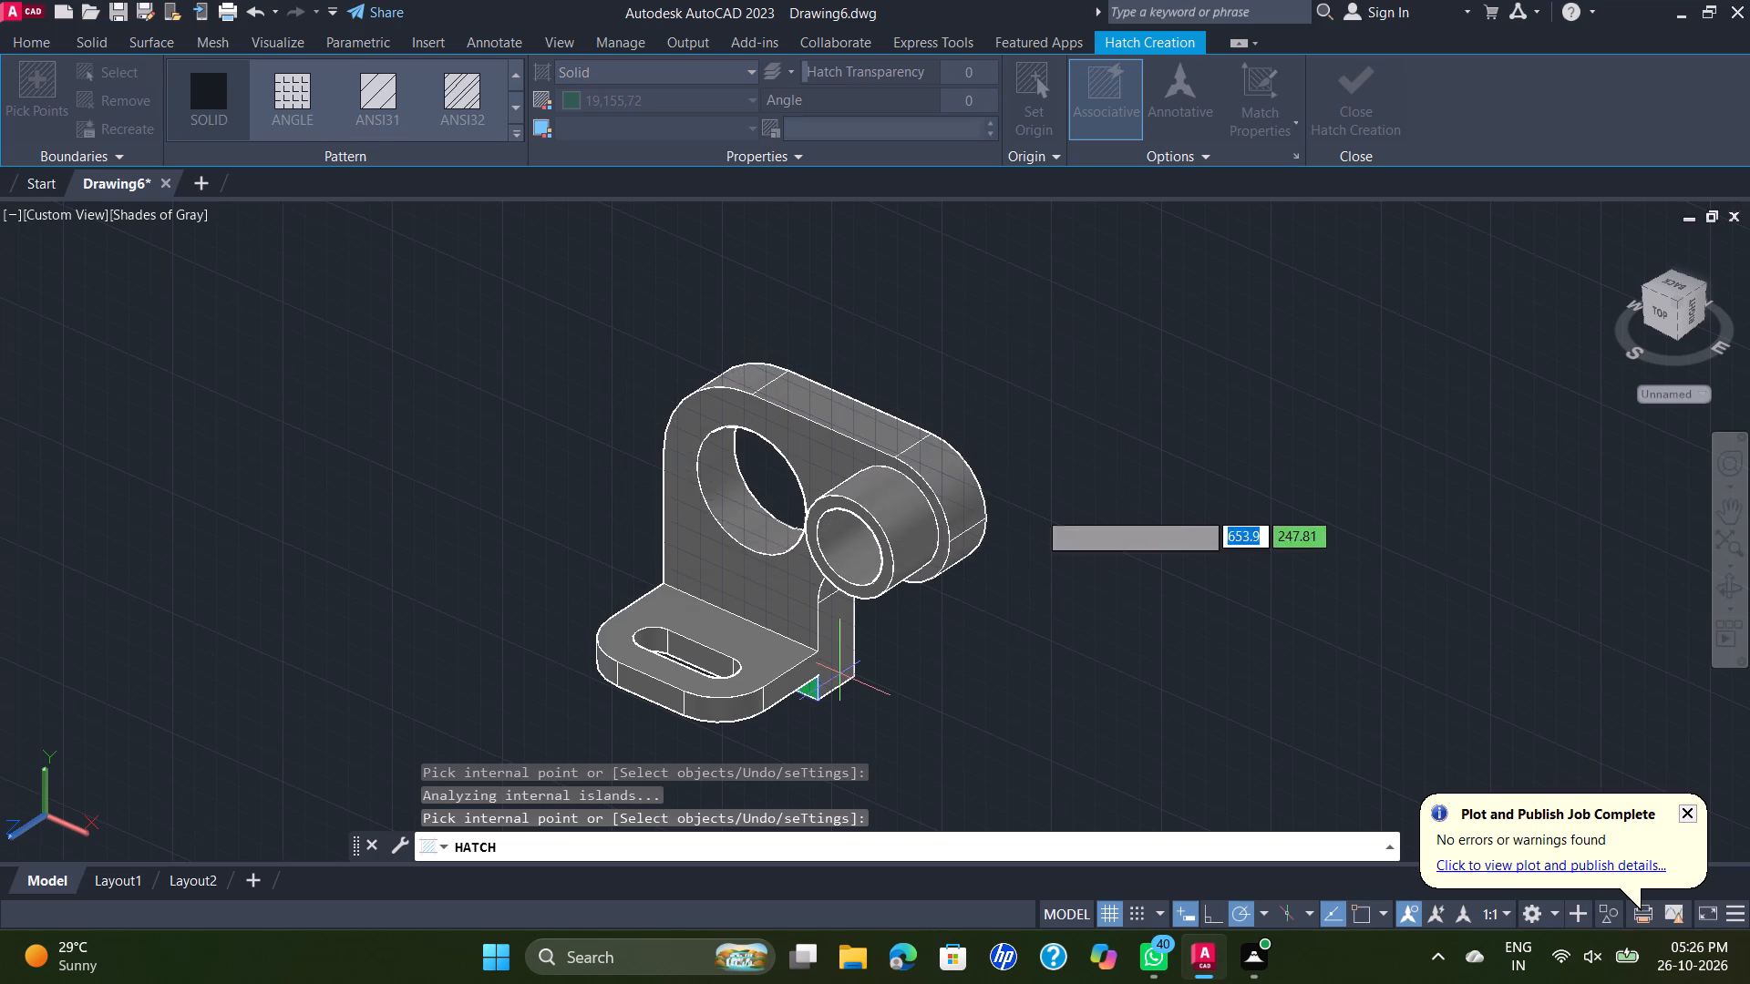
key(Escape)
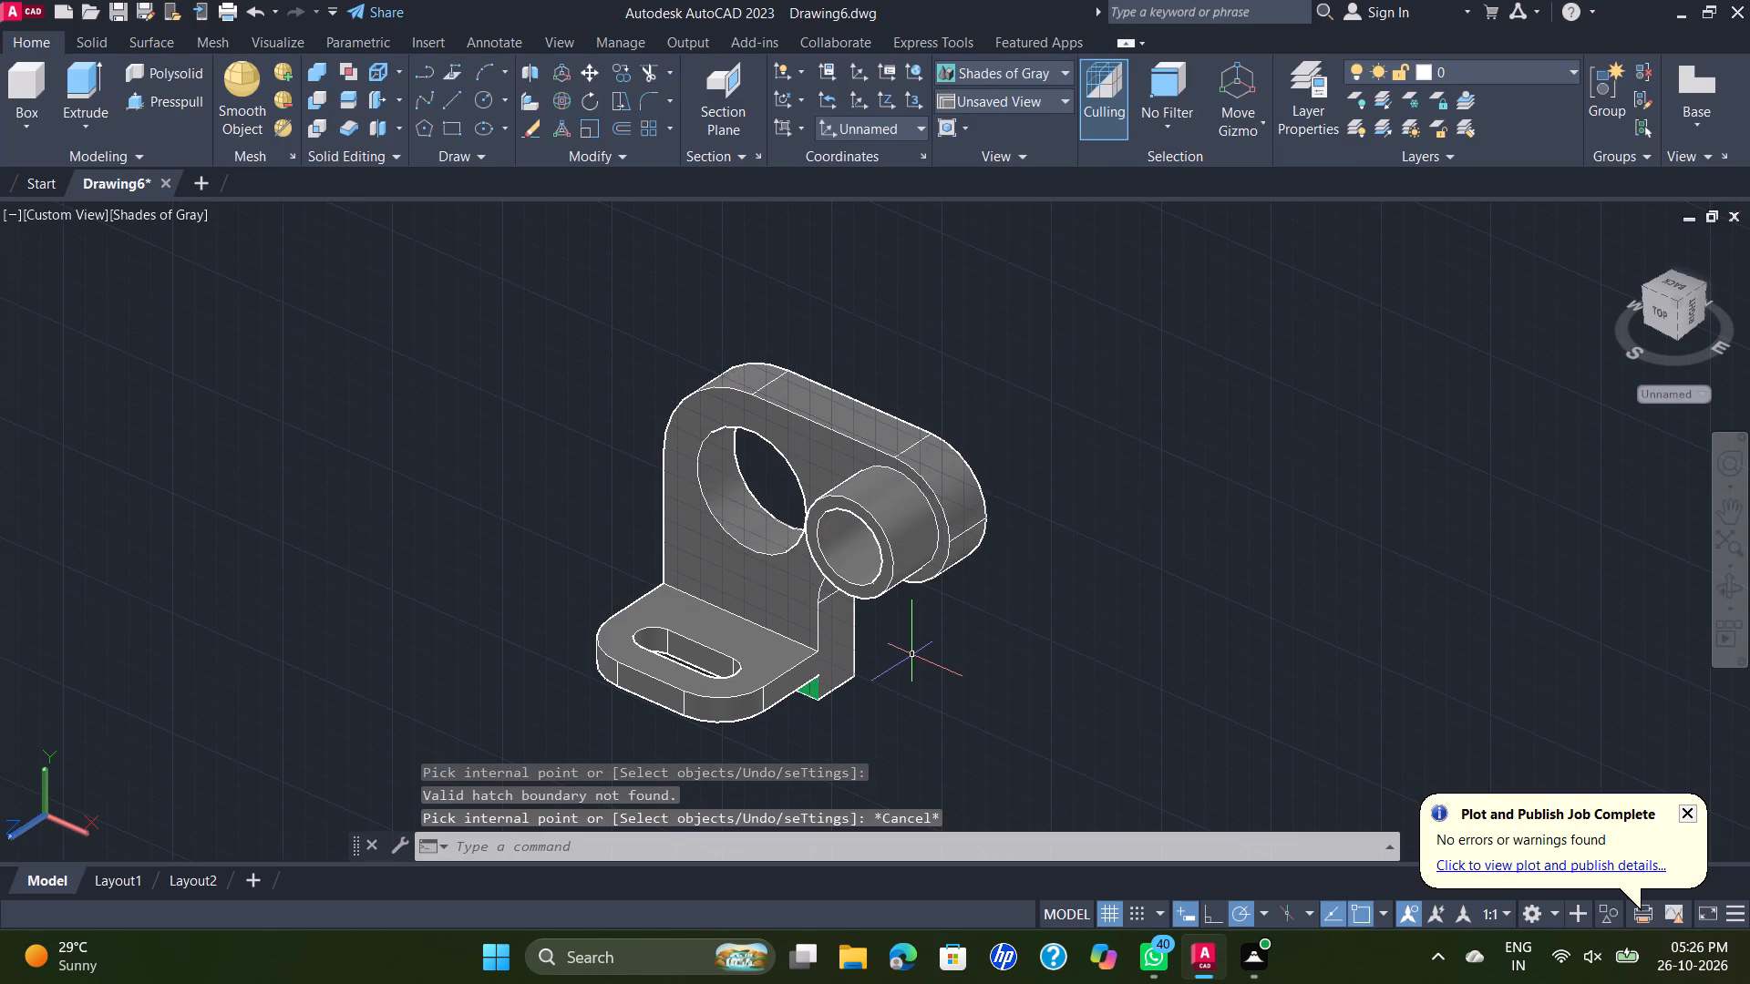
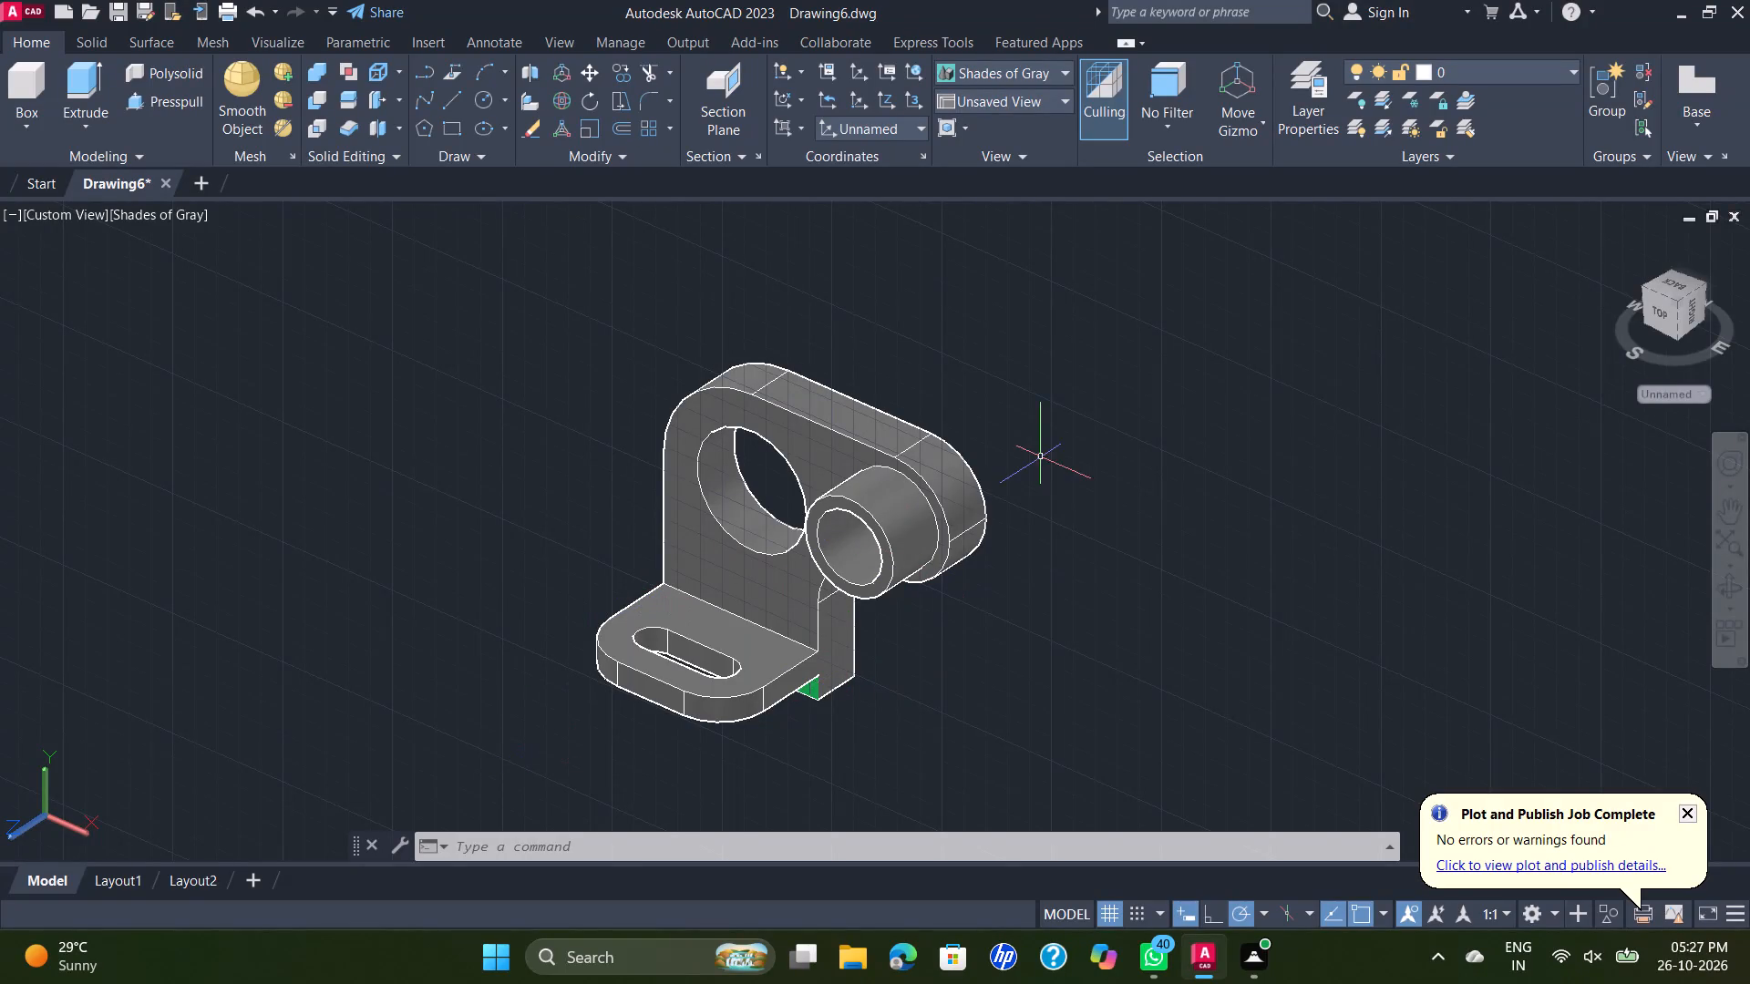
Leave the hatch command and save the drawing in the Documents folder as D 76.
key(Escape)
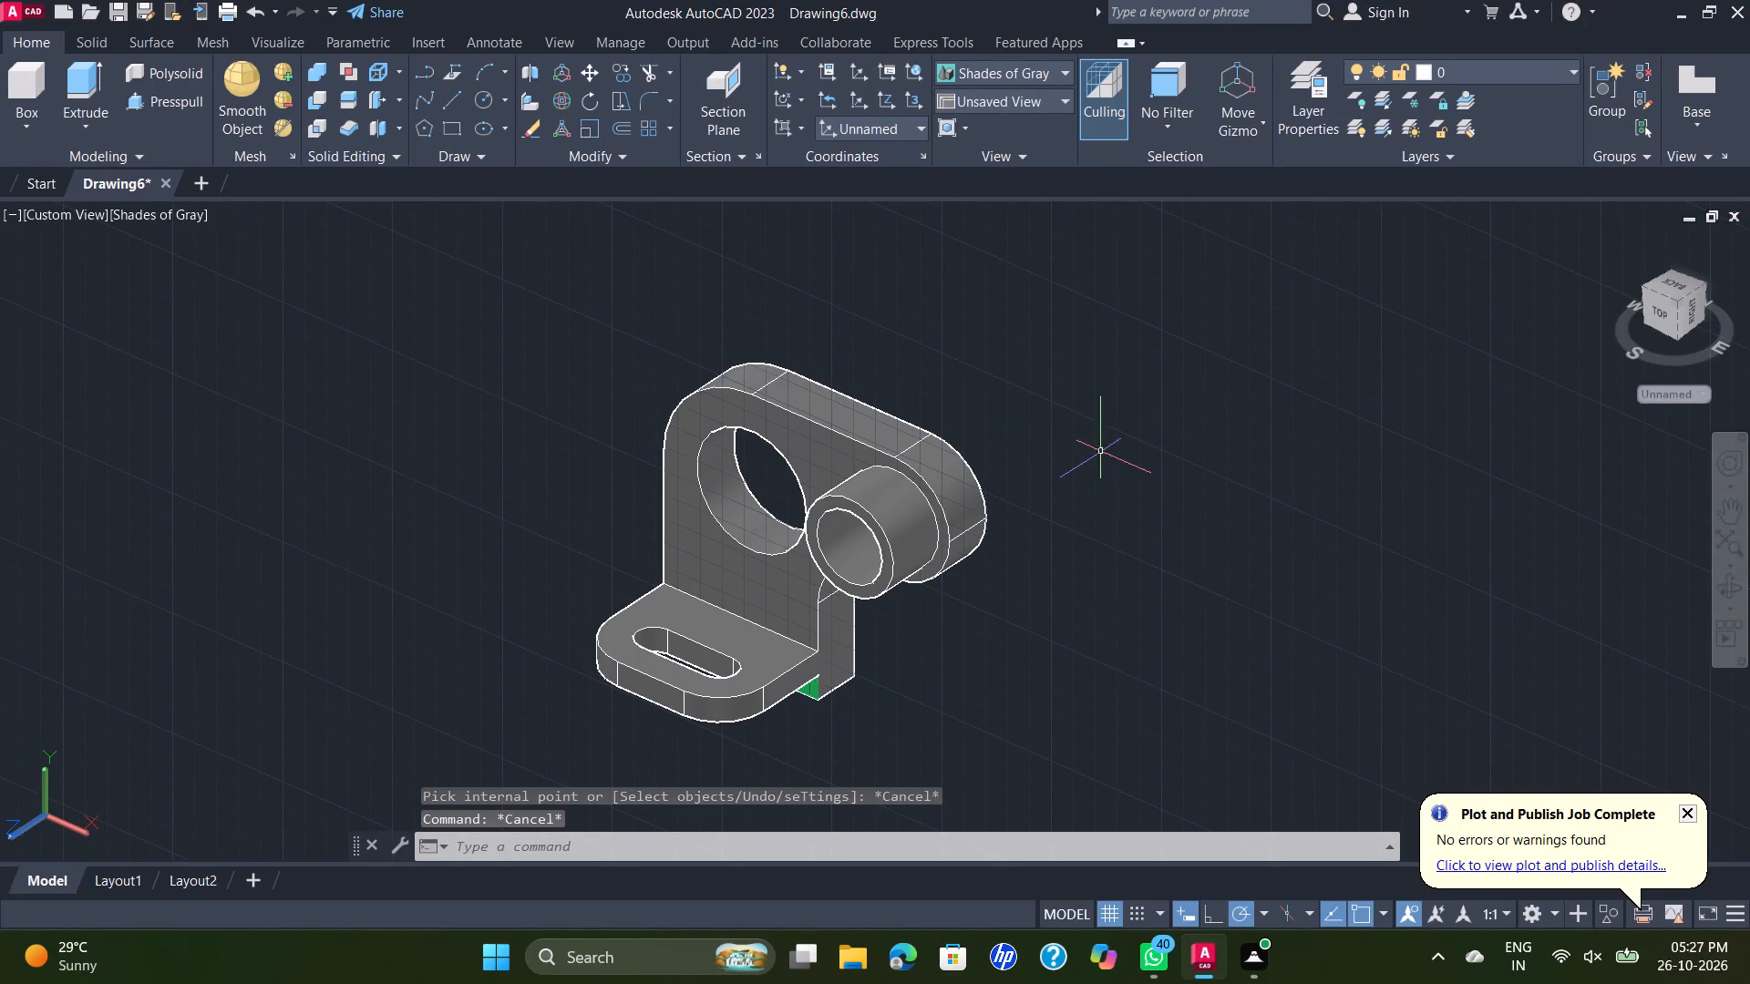
middle_drag(1099, 454, 1117, 410)
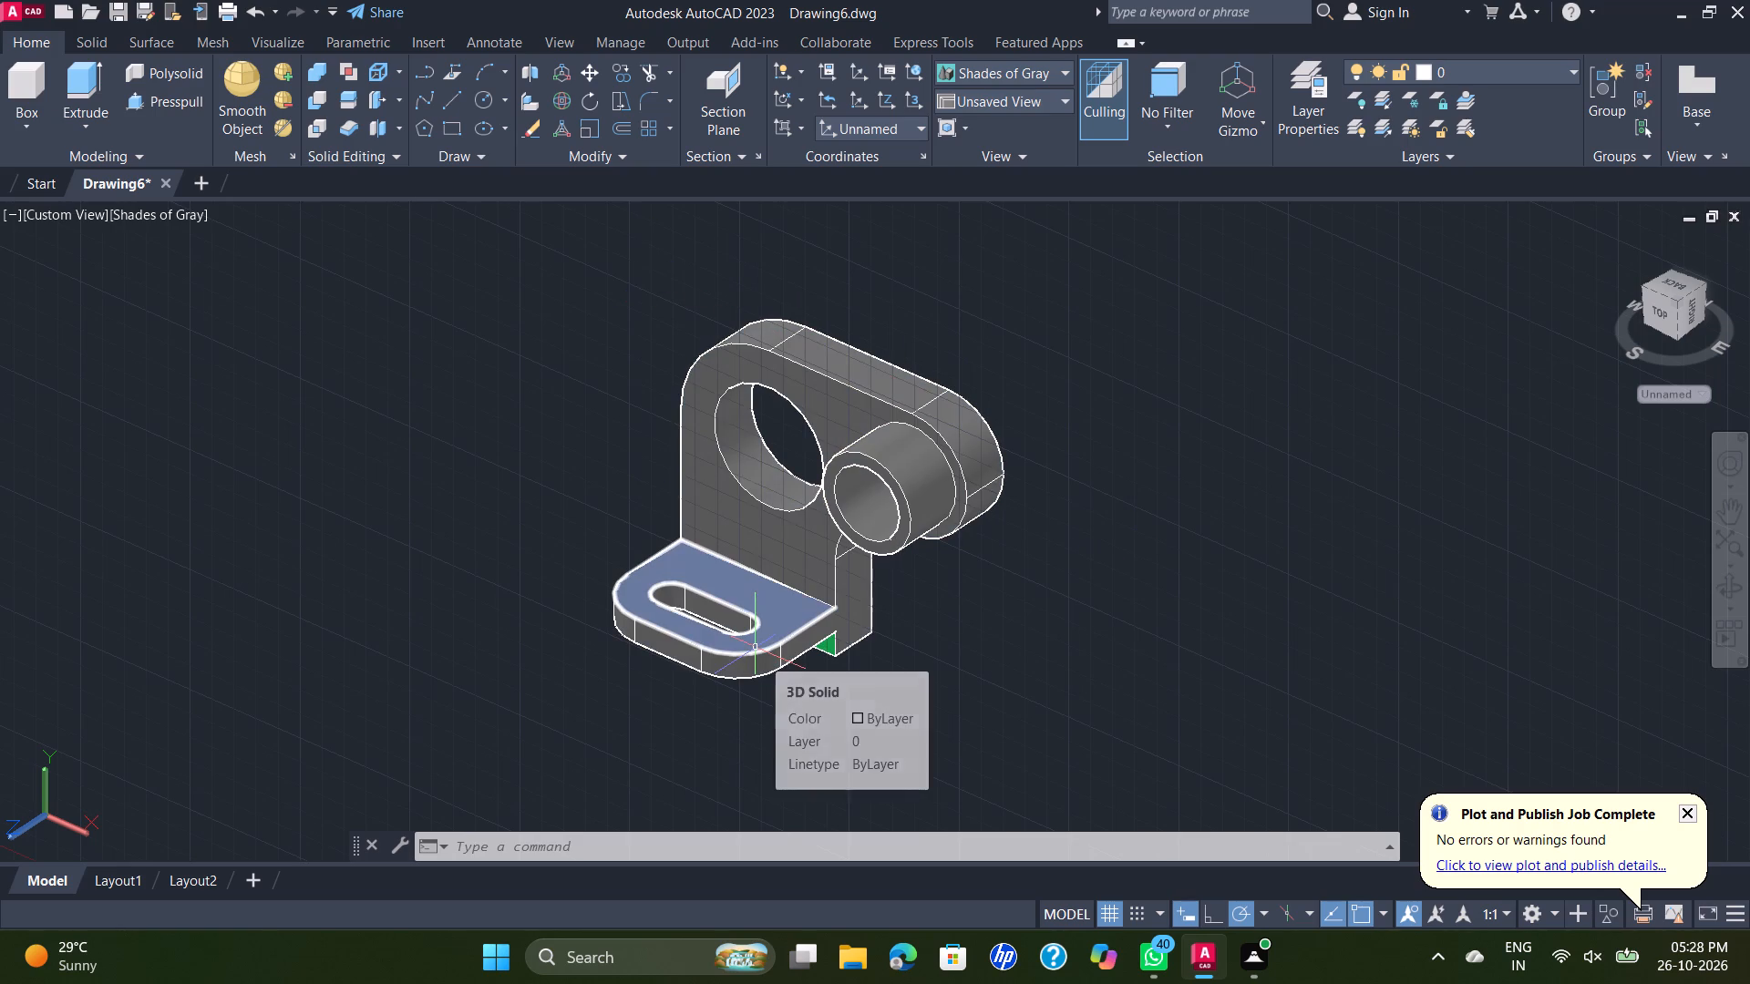
key(ctrl+s)
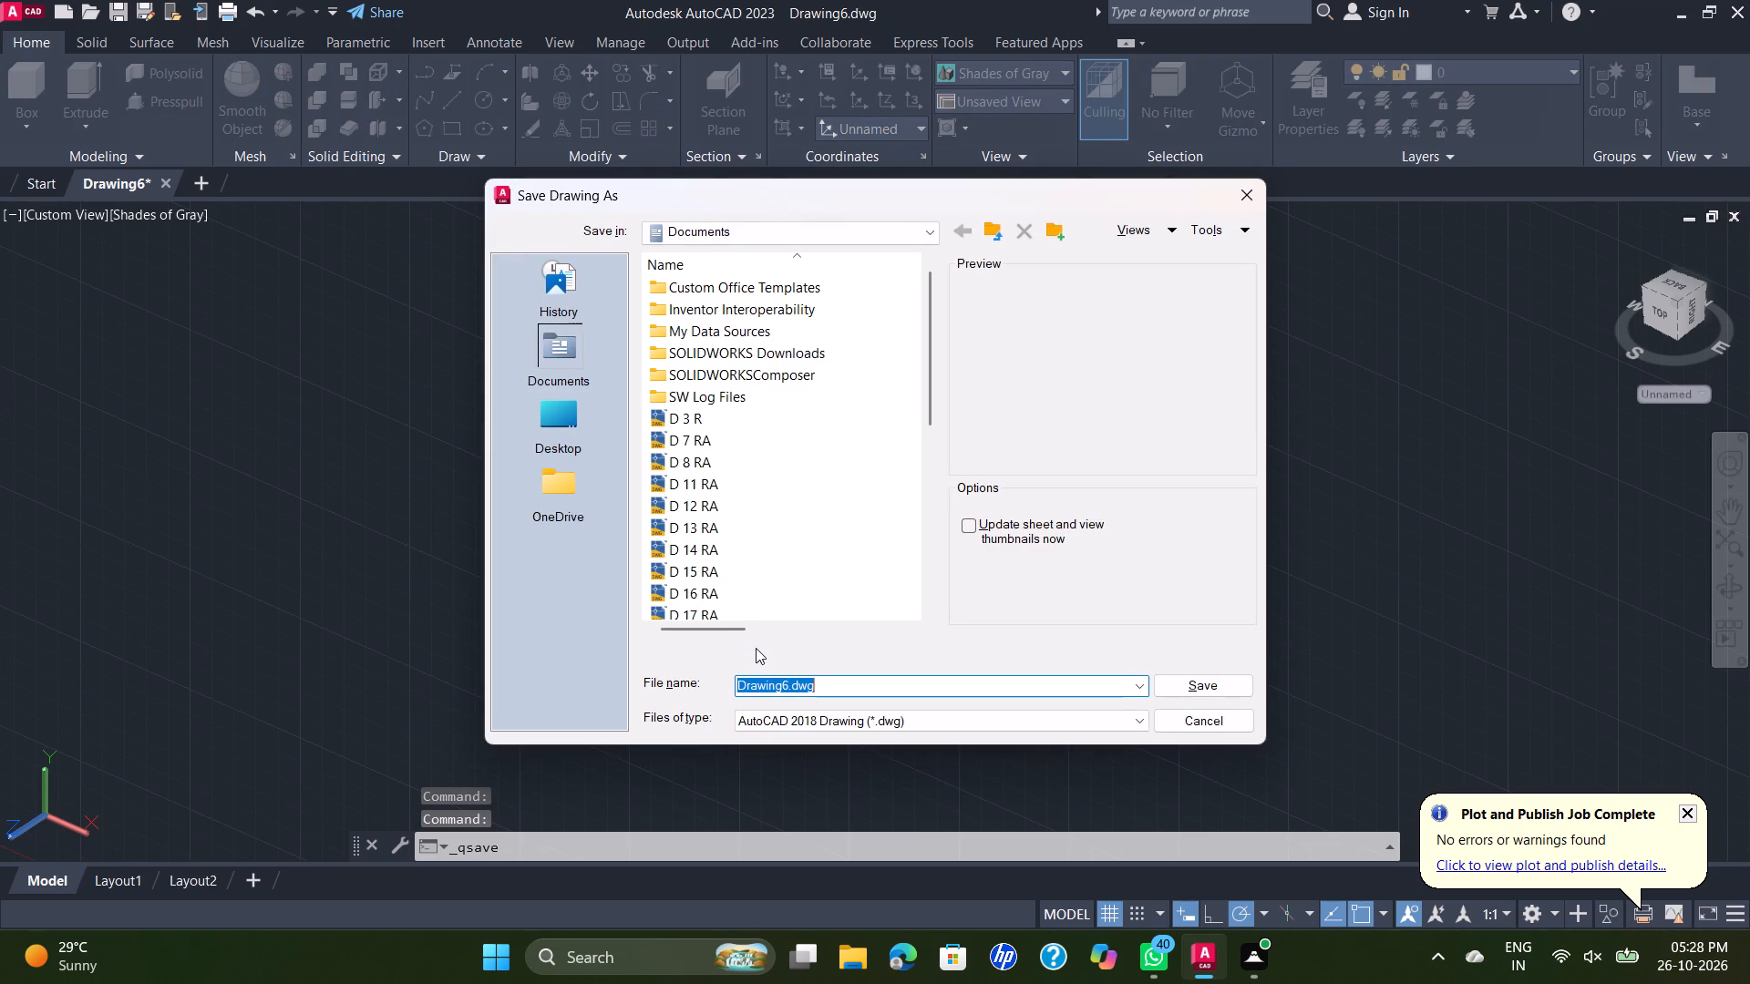
text(D)
key(space)
text(75)
key(BackSpace)
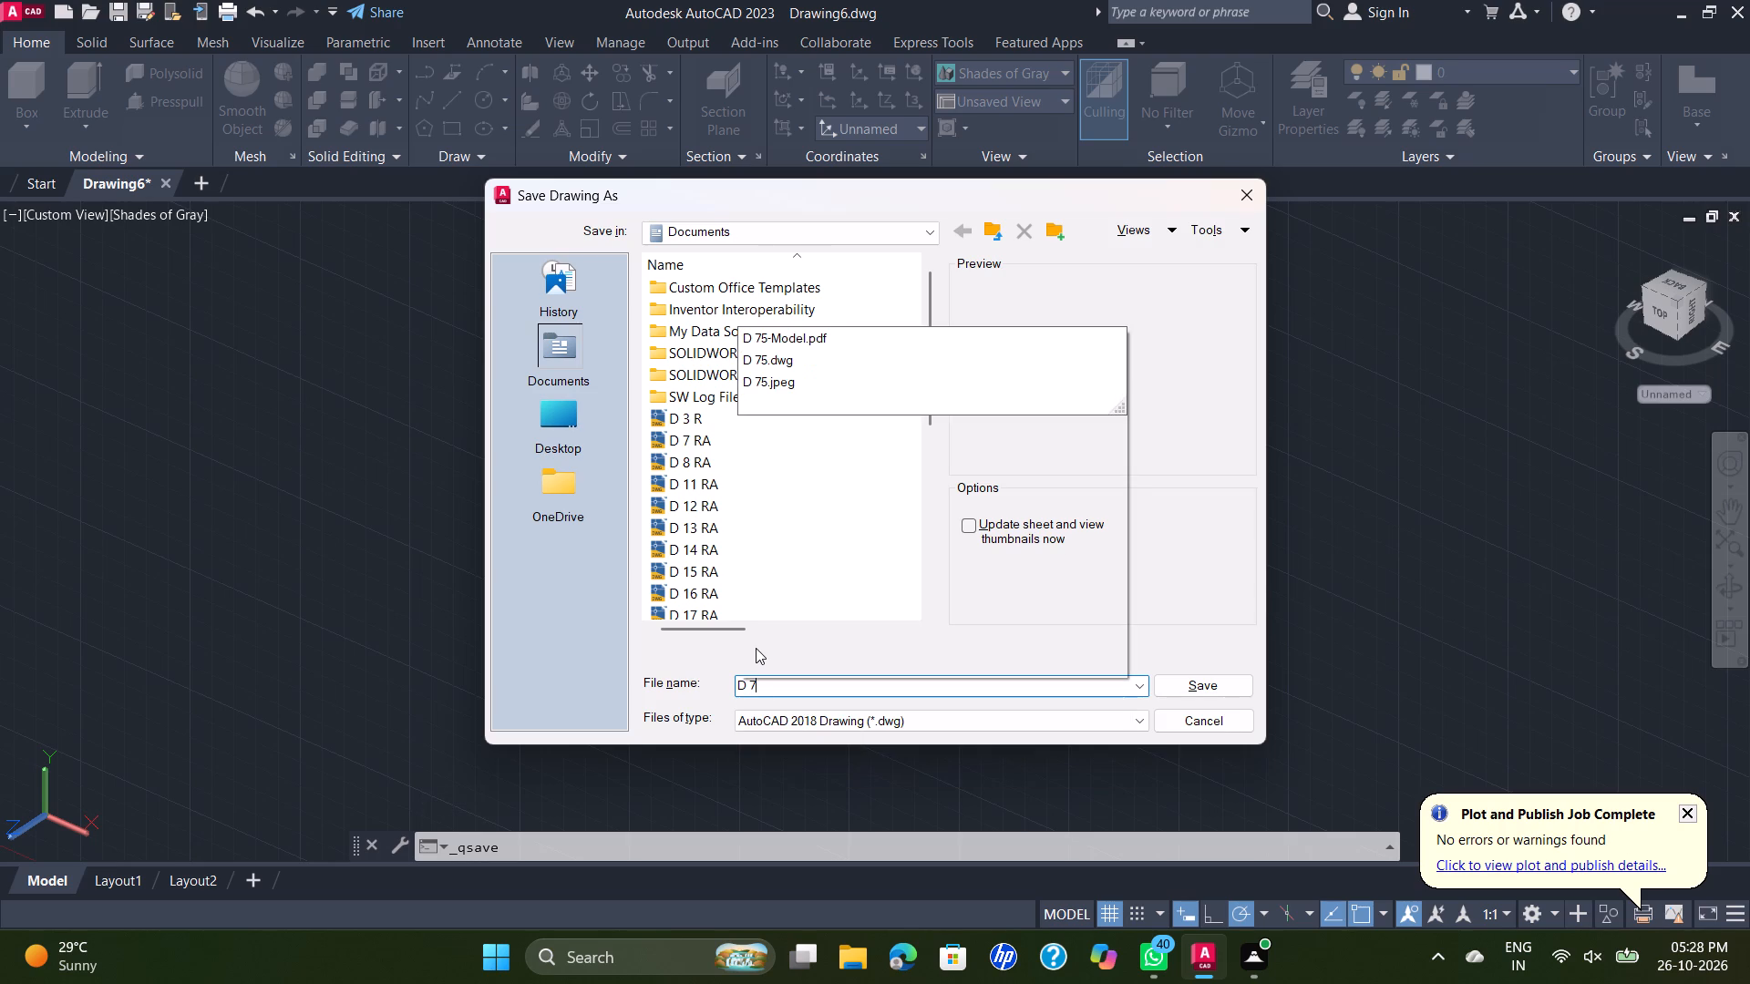
key(BackSpace)
text(76)
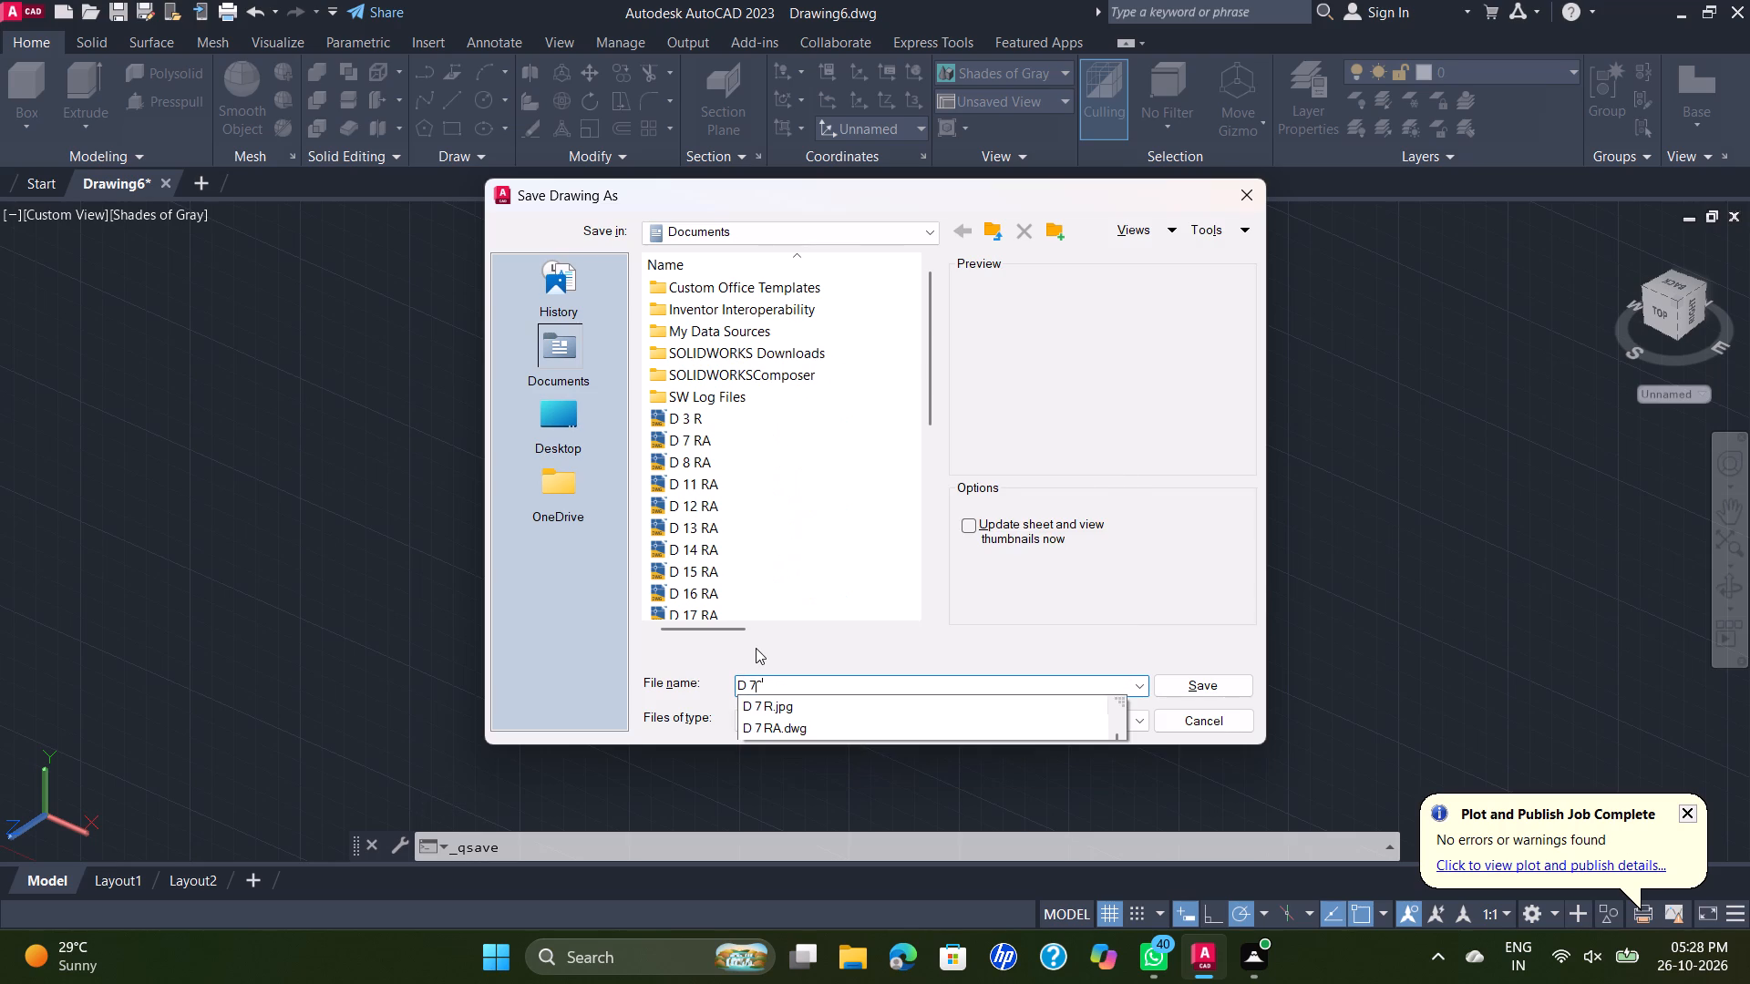
key(Return)
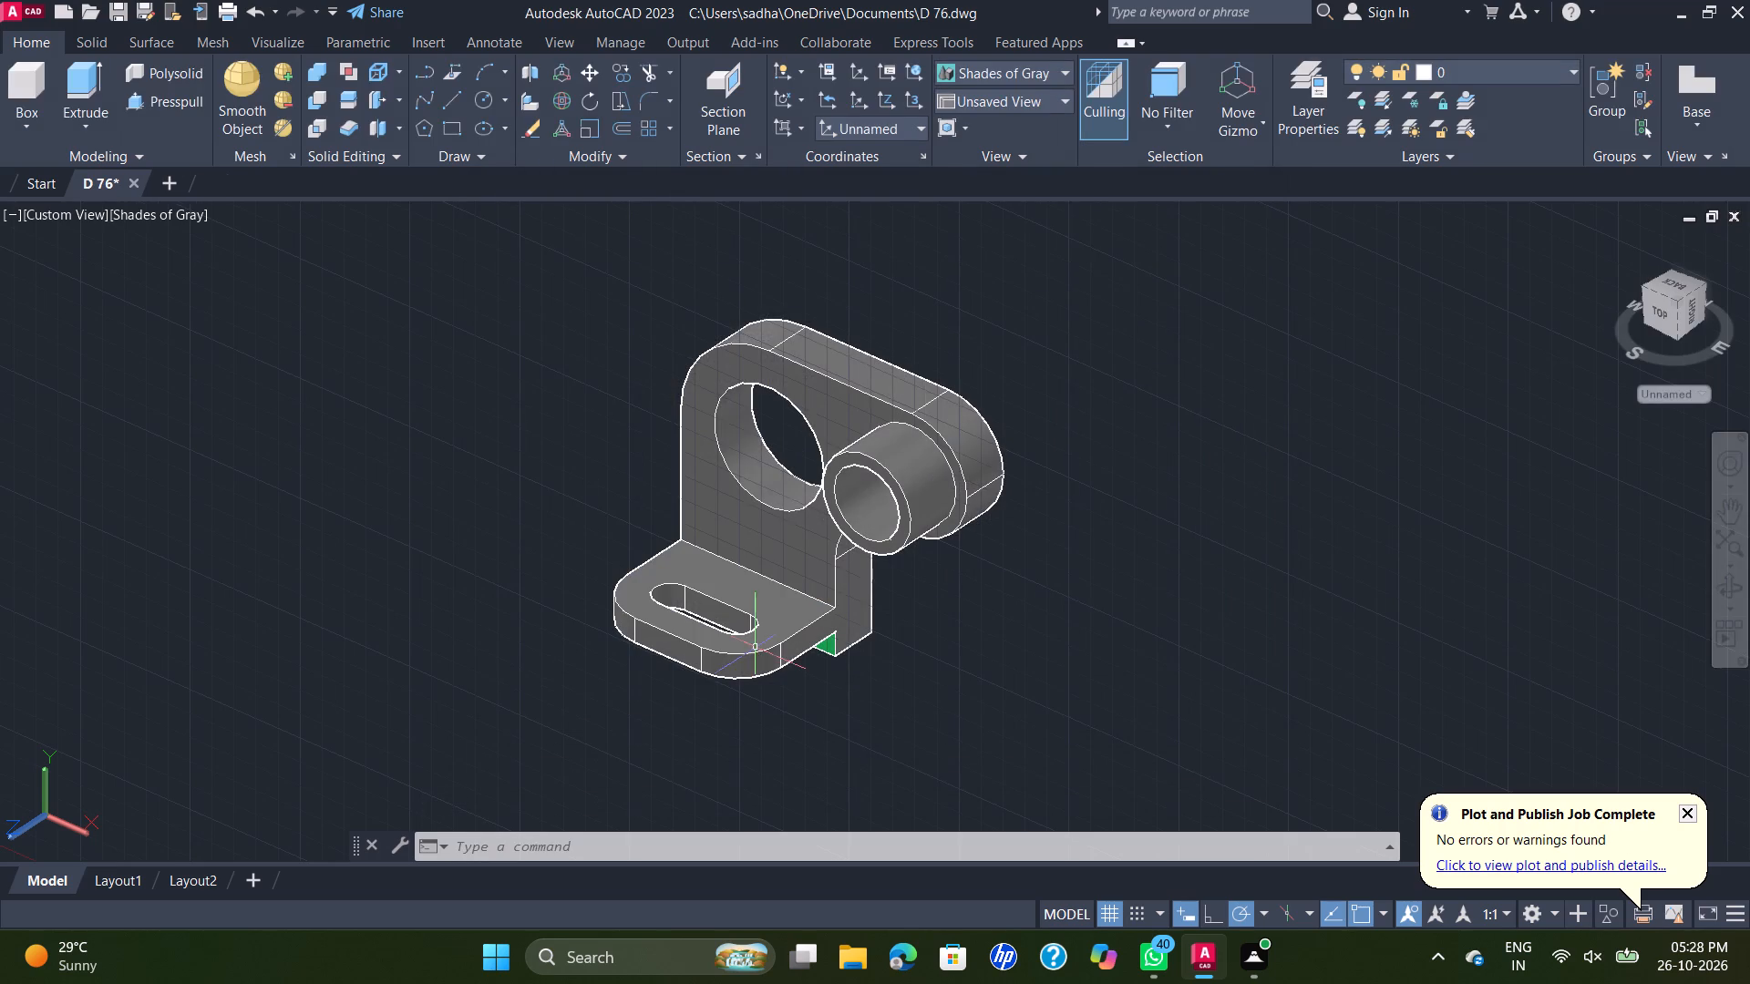
Set up a landscape plot with the DWG To PDF.pc3 plotter, using a window plot area framed around the whole bracket solid.
text(PLOT)
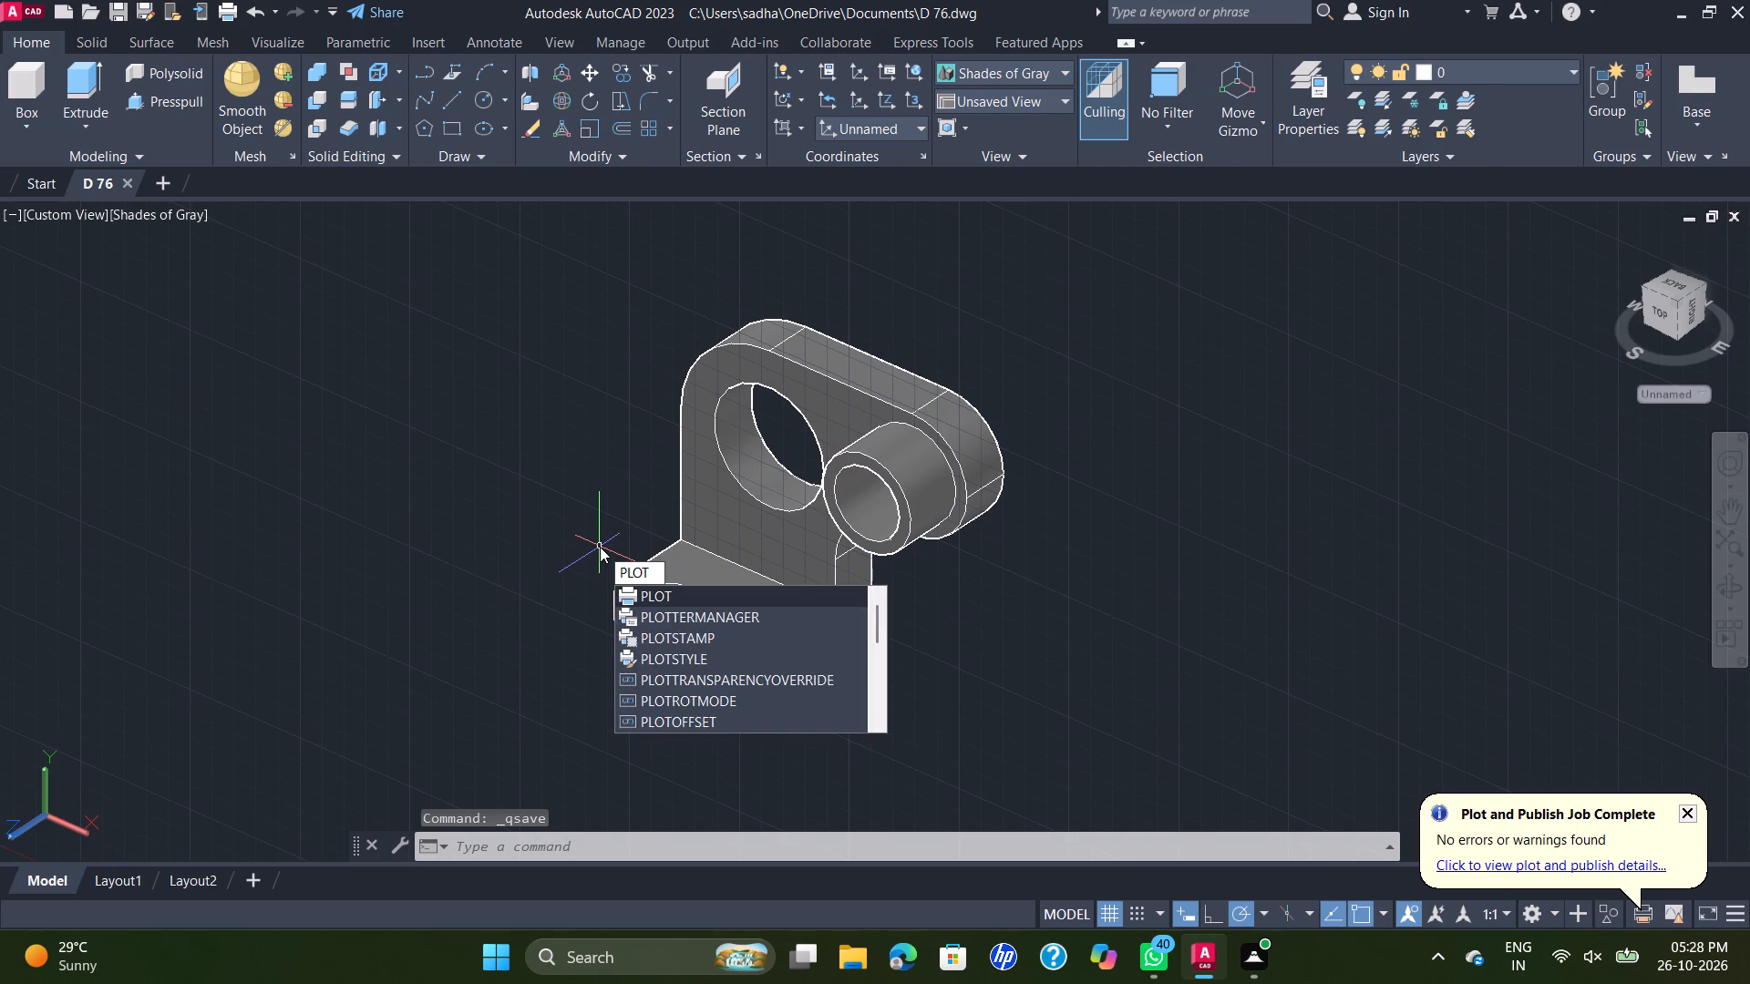
key(Return)
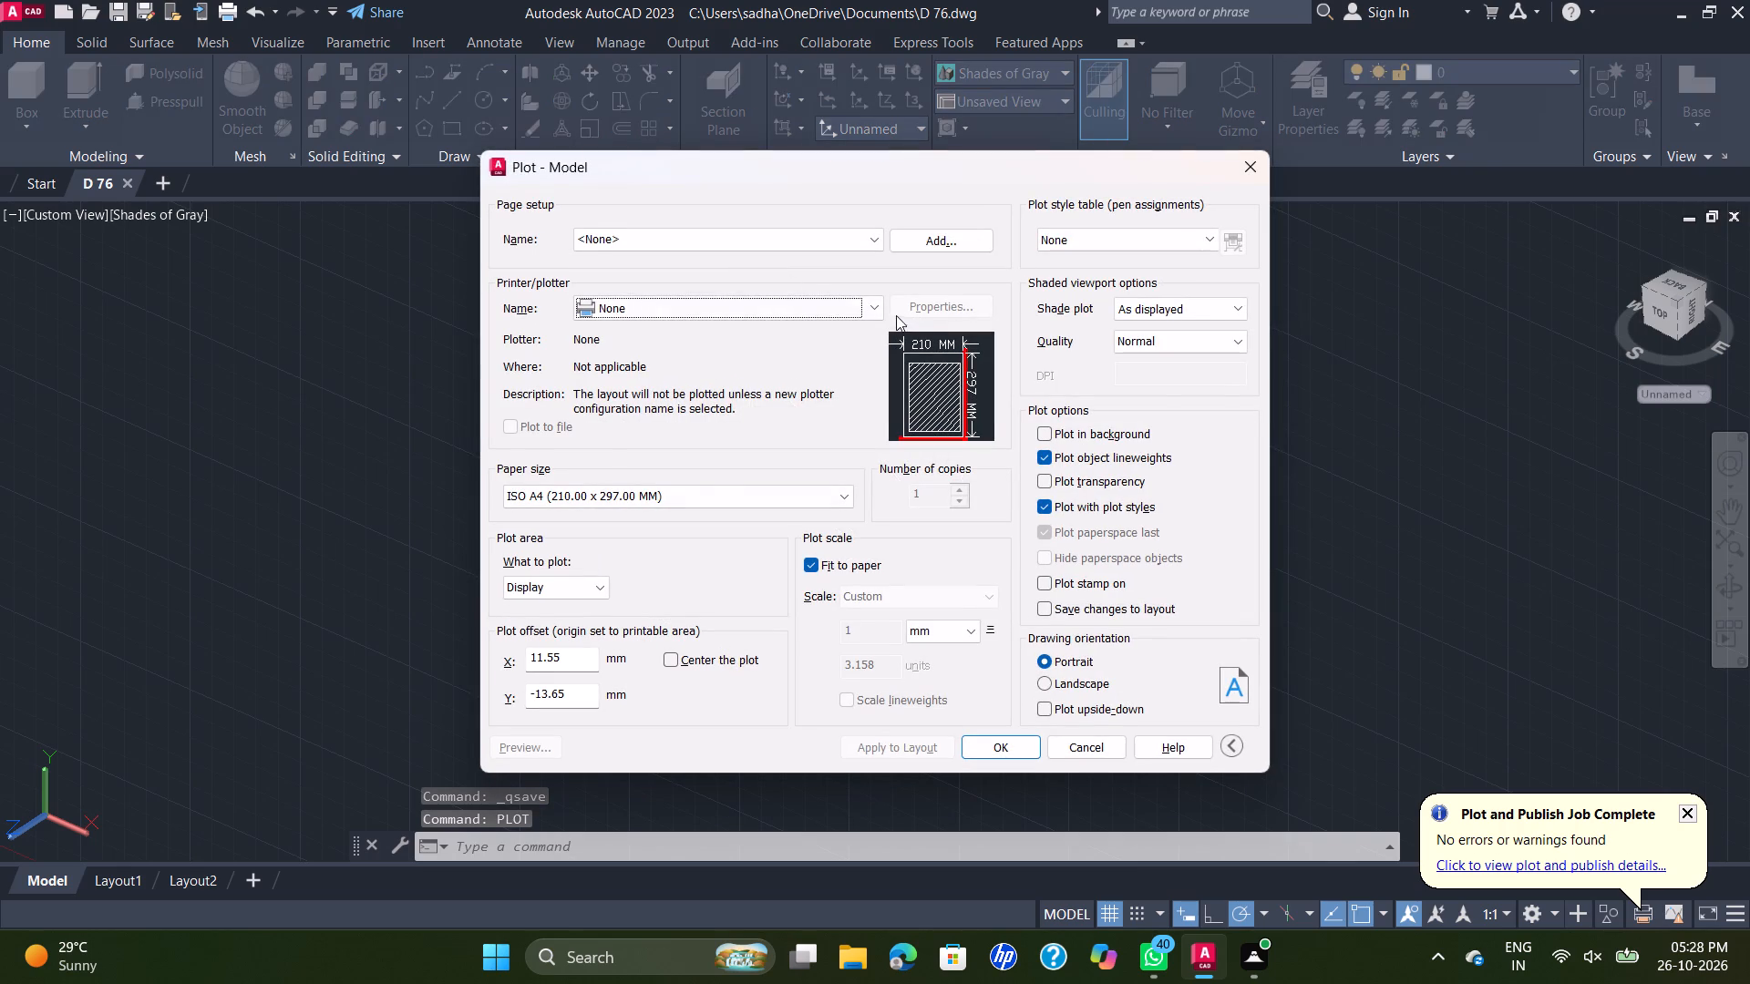
click(877, 314)
click(768, 539)
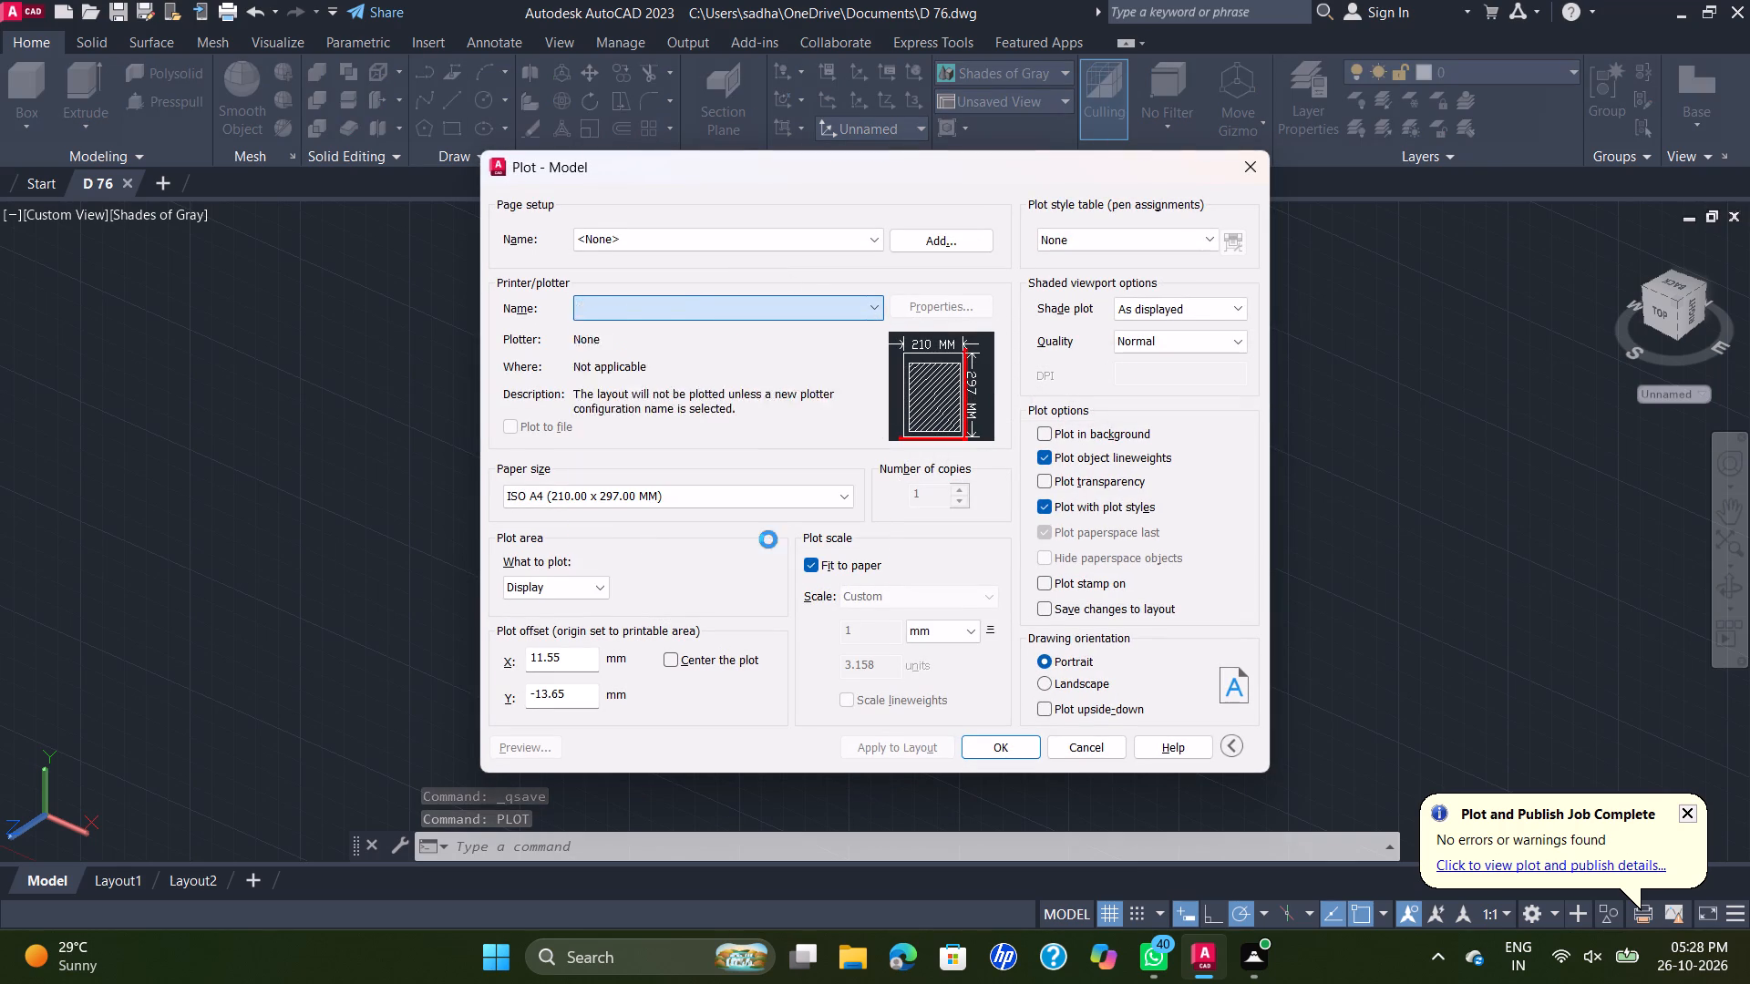
click(1045, 680)
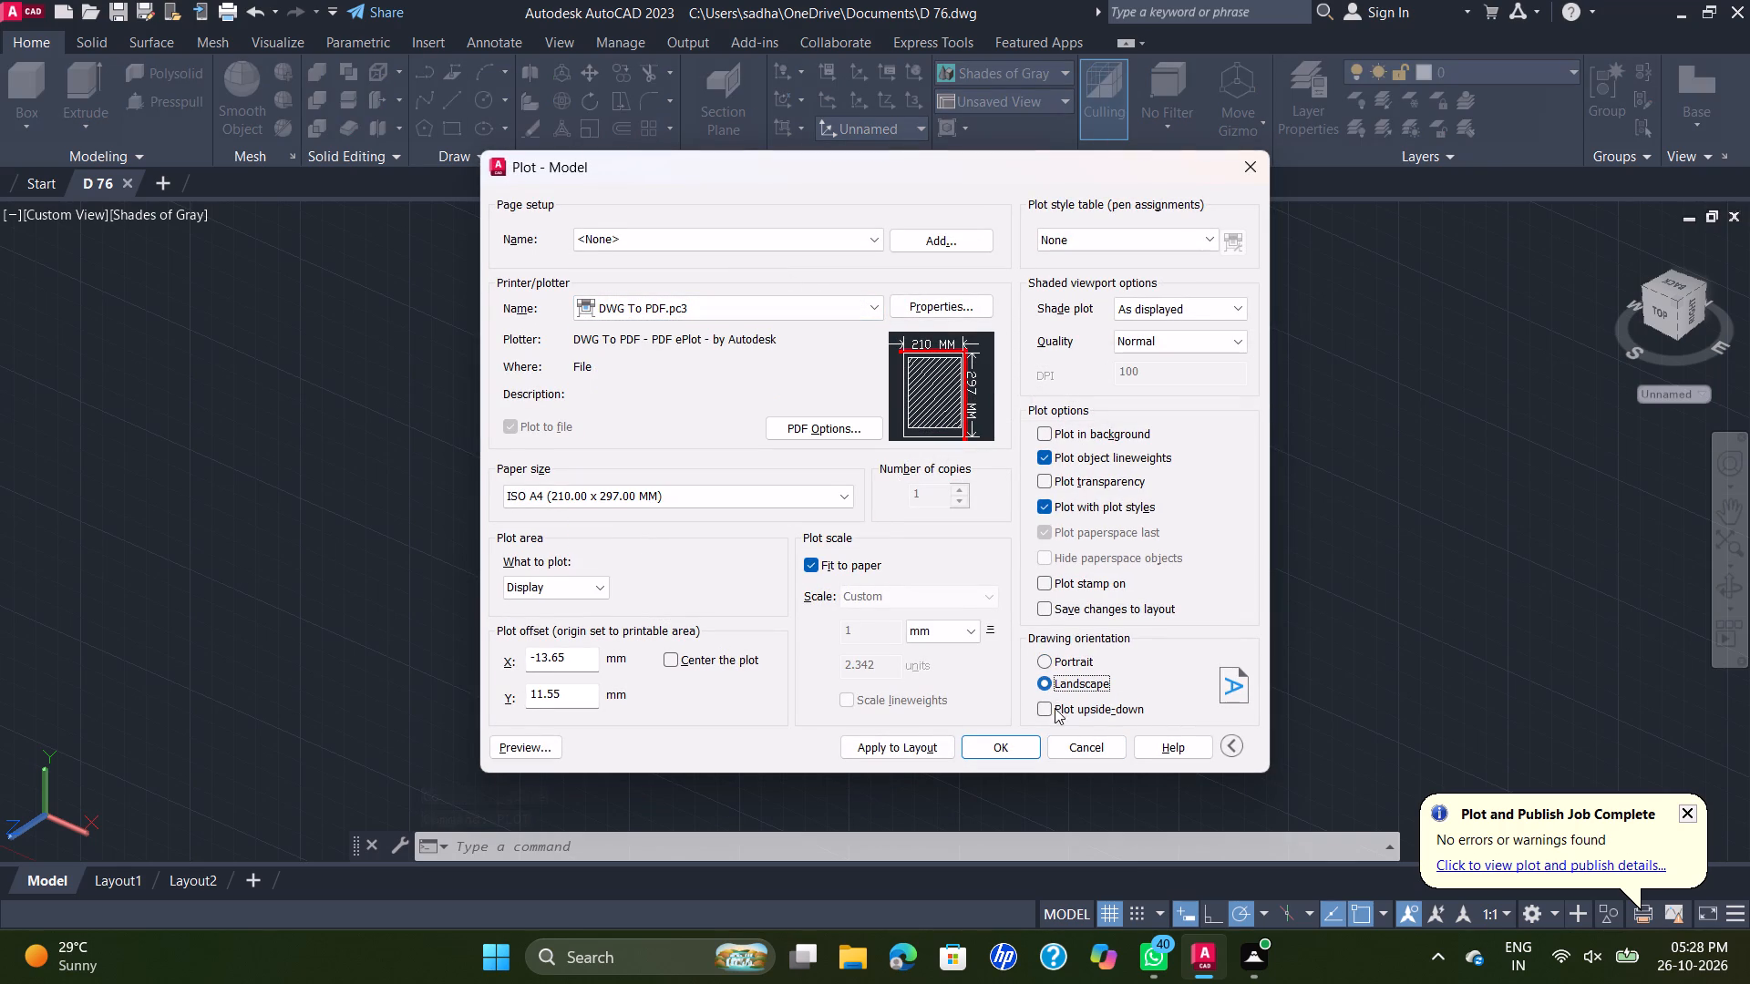
click(600, 588)
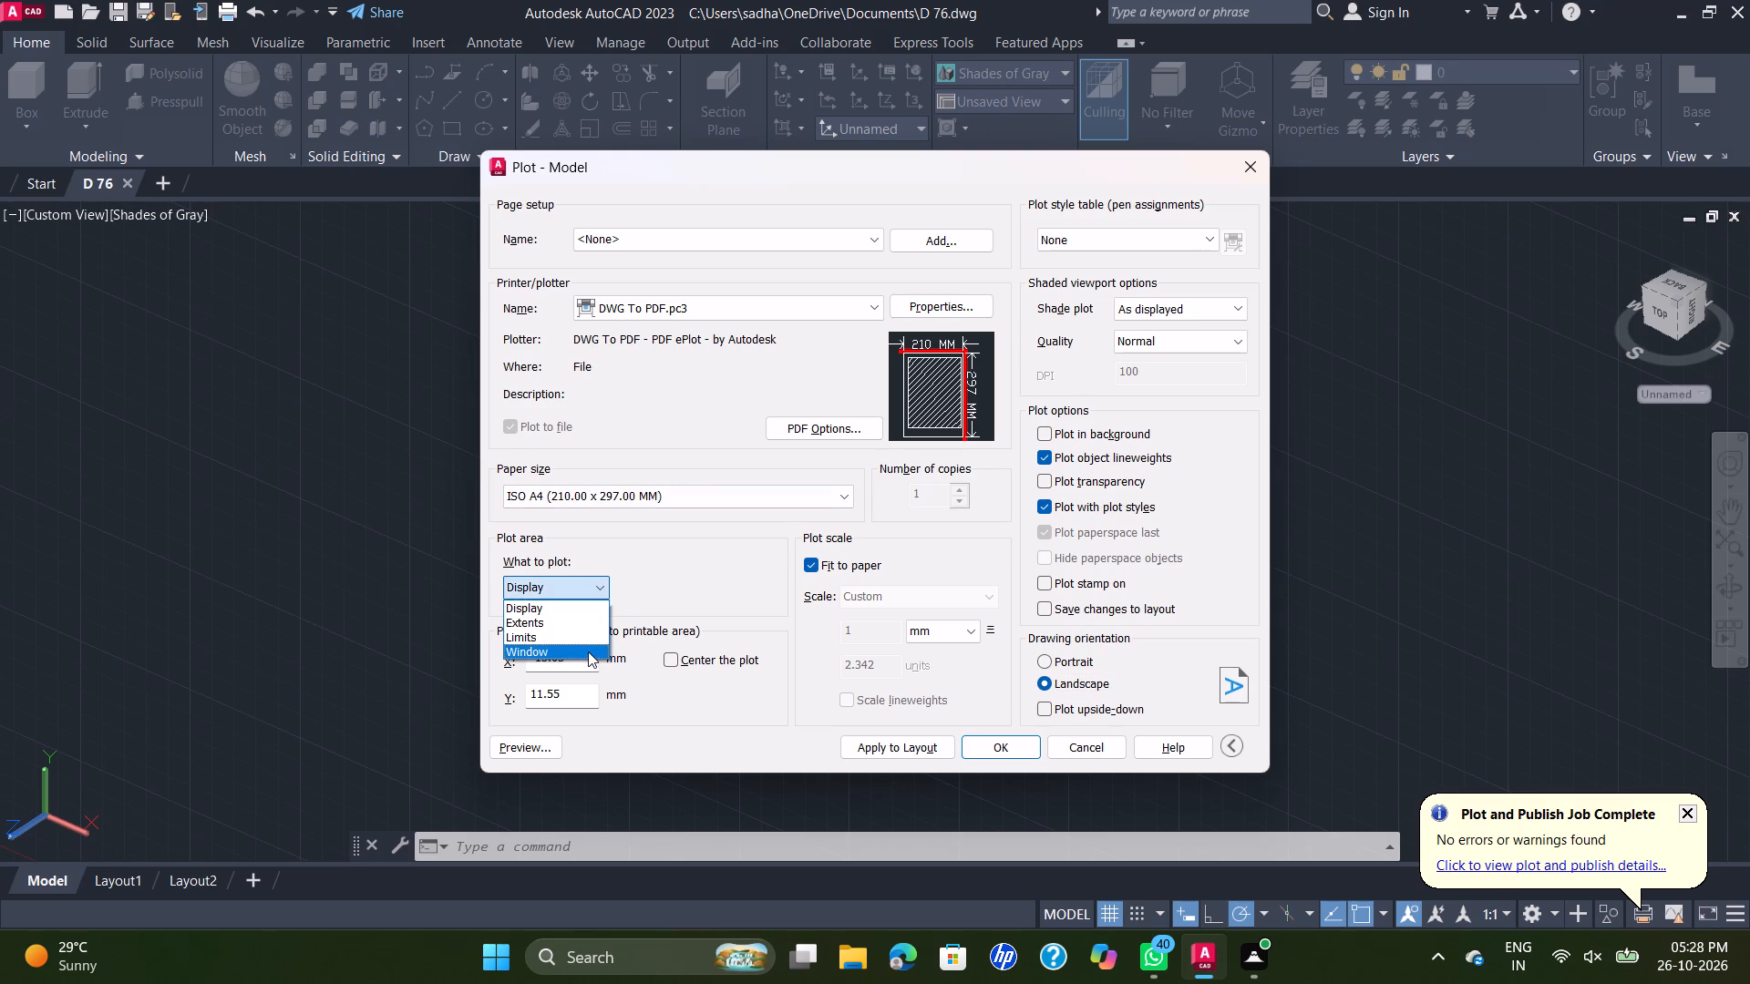
click(588, 651)
click(490, 258)
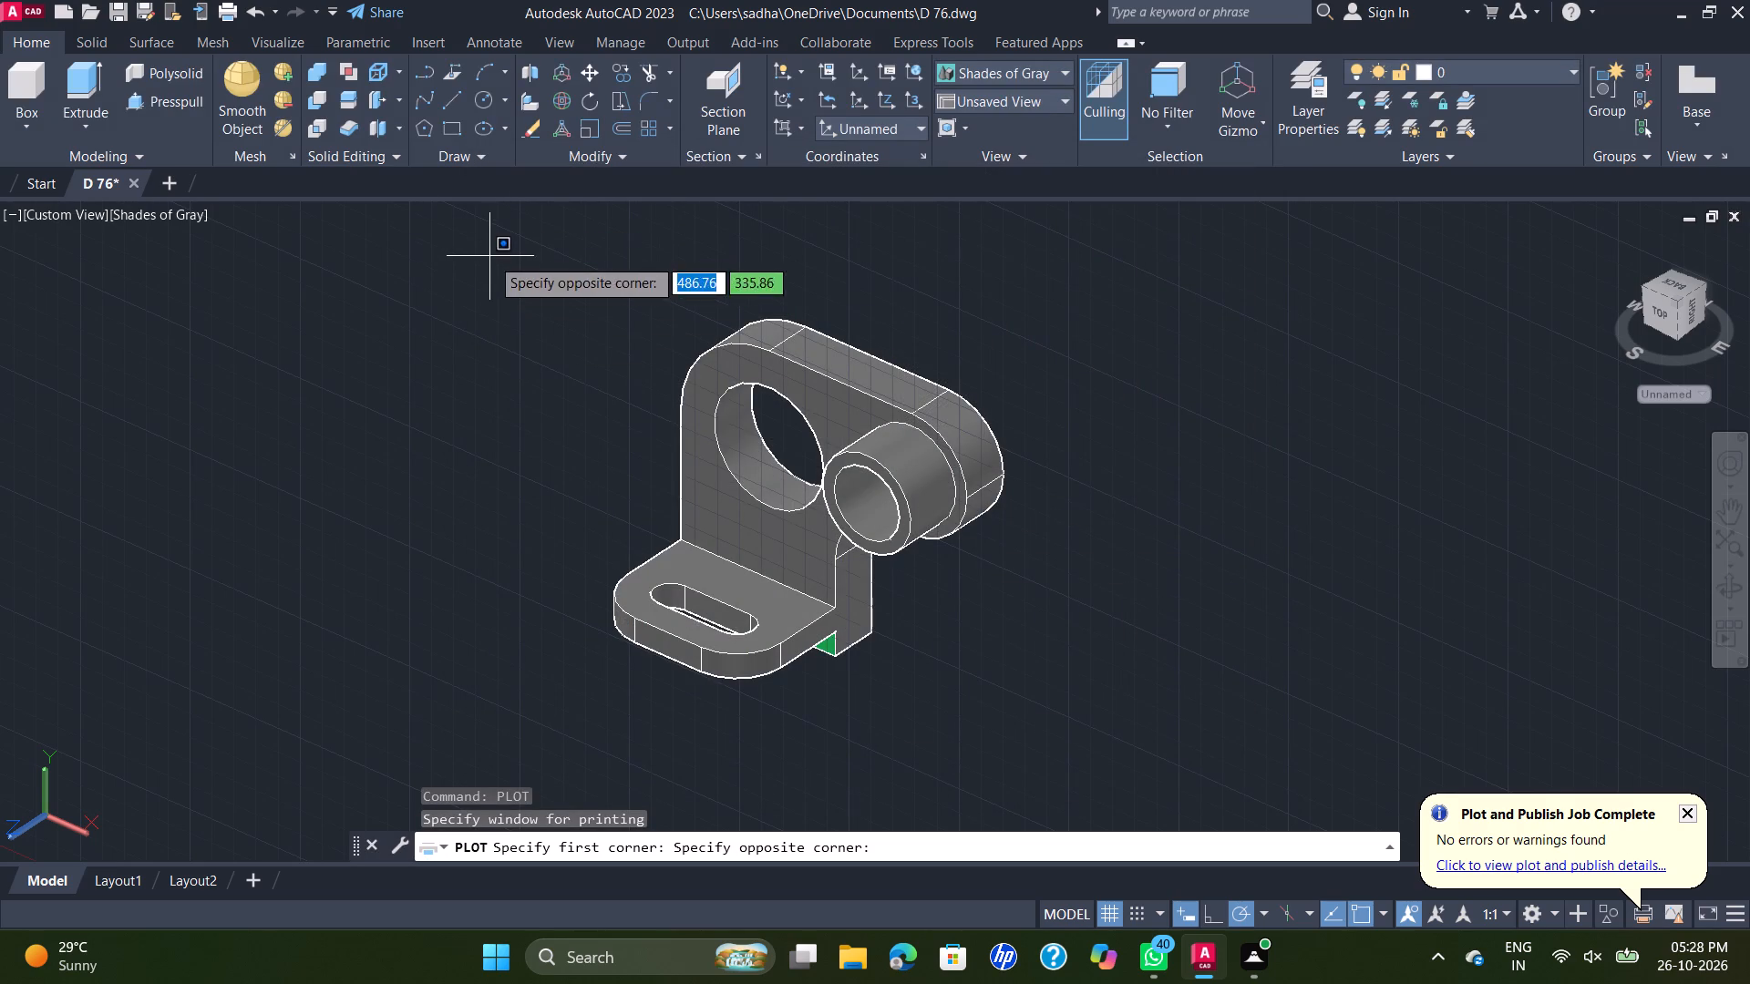
click(1070, 764)
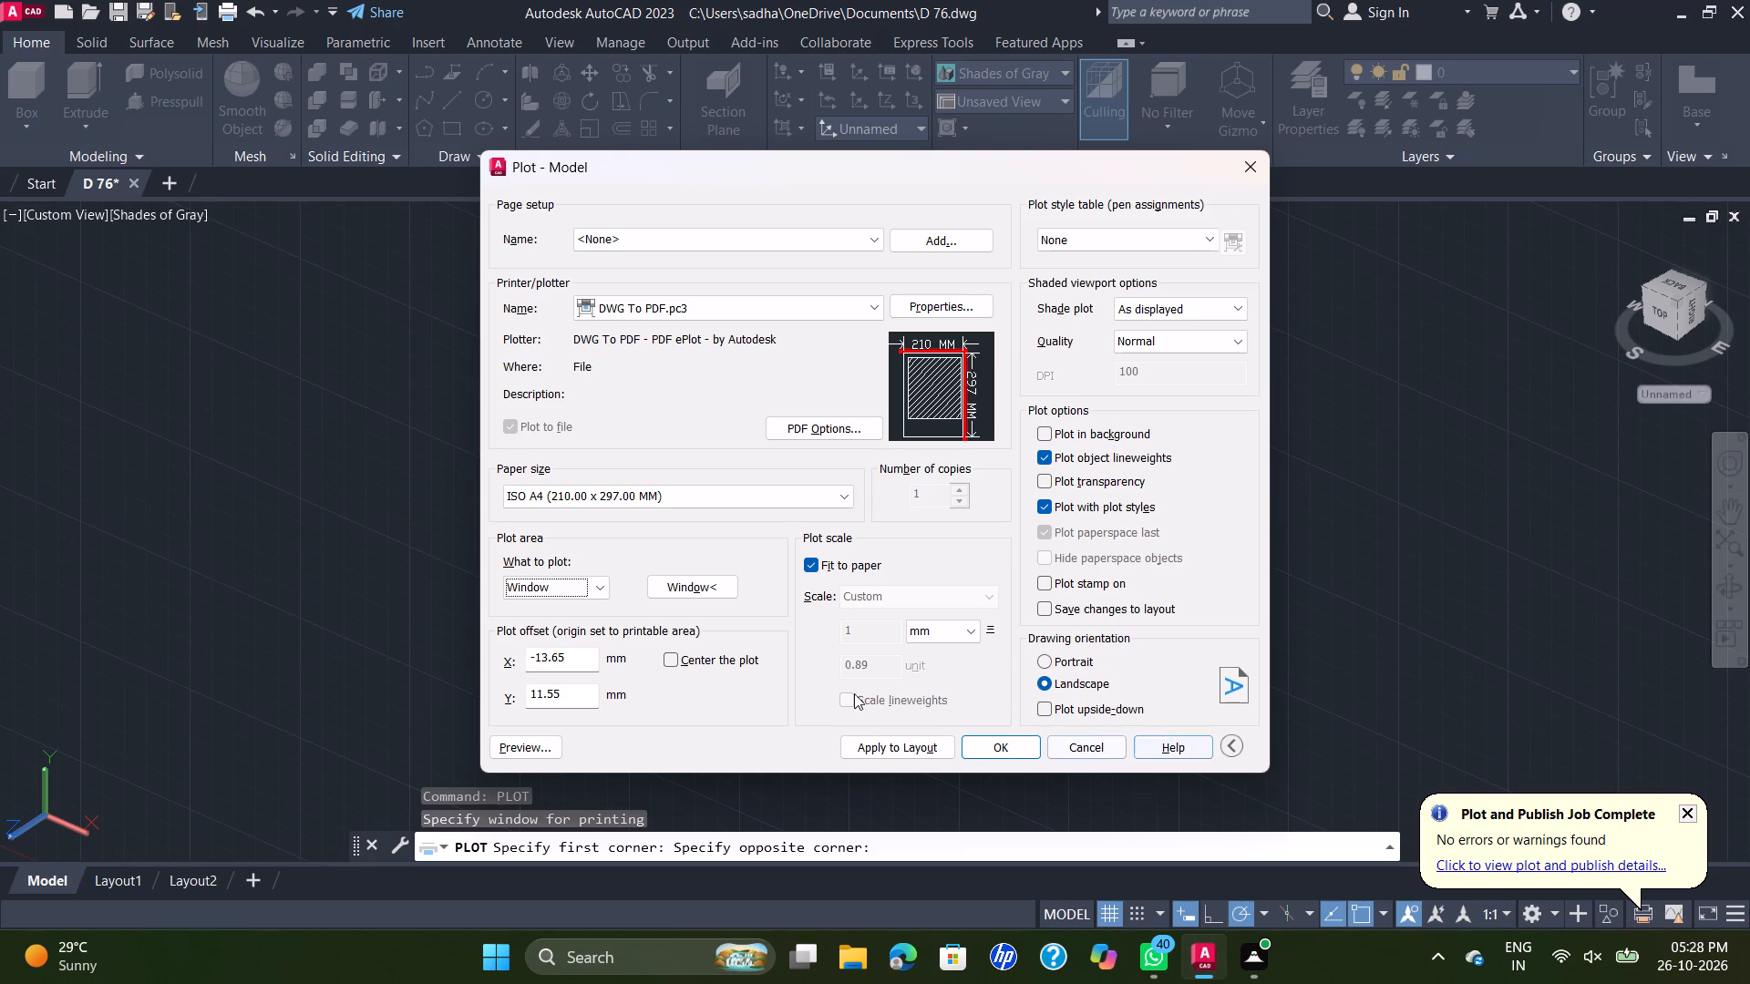
Plot the windowed view to the file D 76-Model.pdf in Documents and close the resulting PDF in the browser.
click(1010, 744)
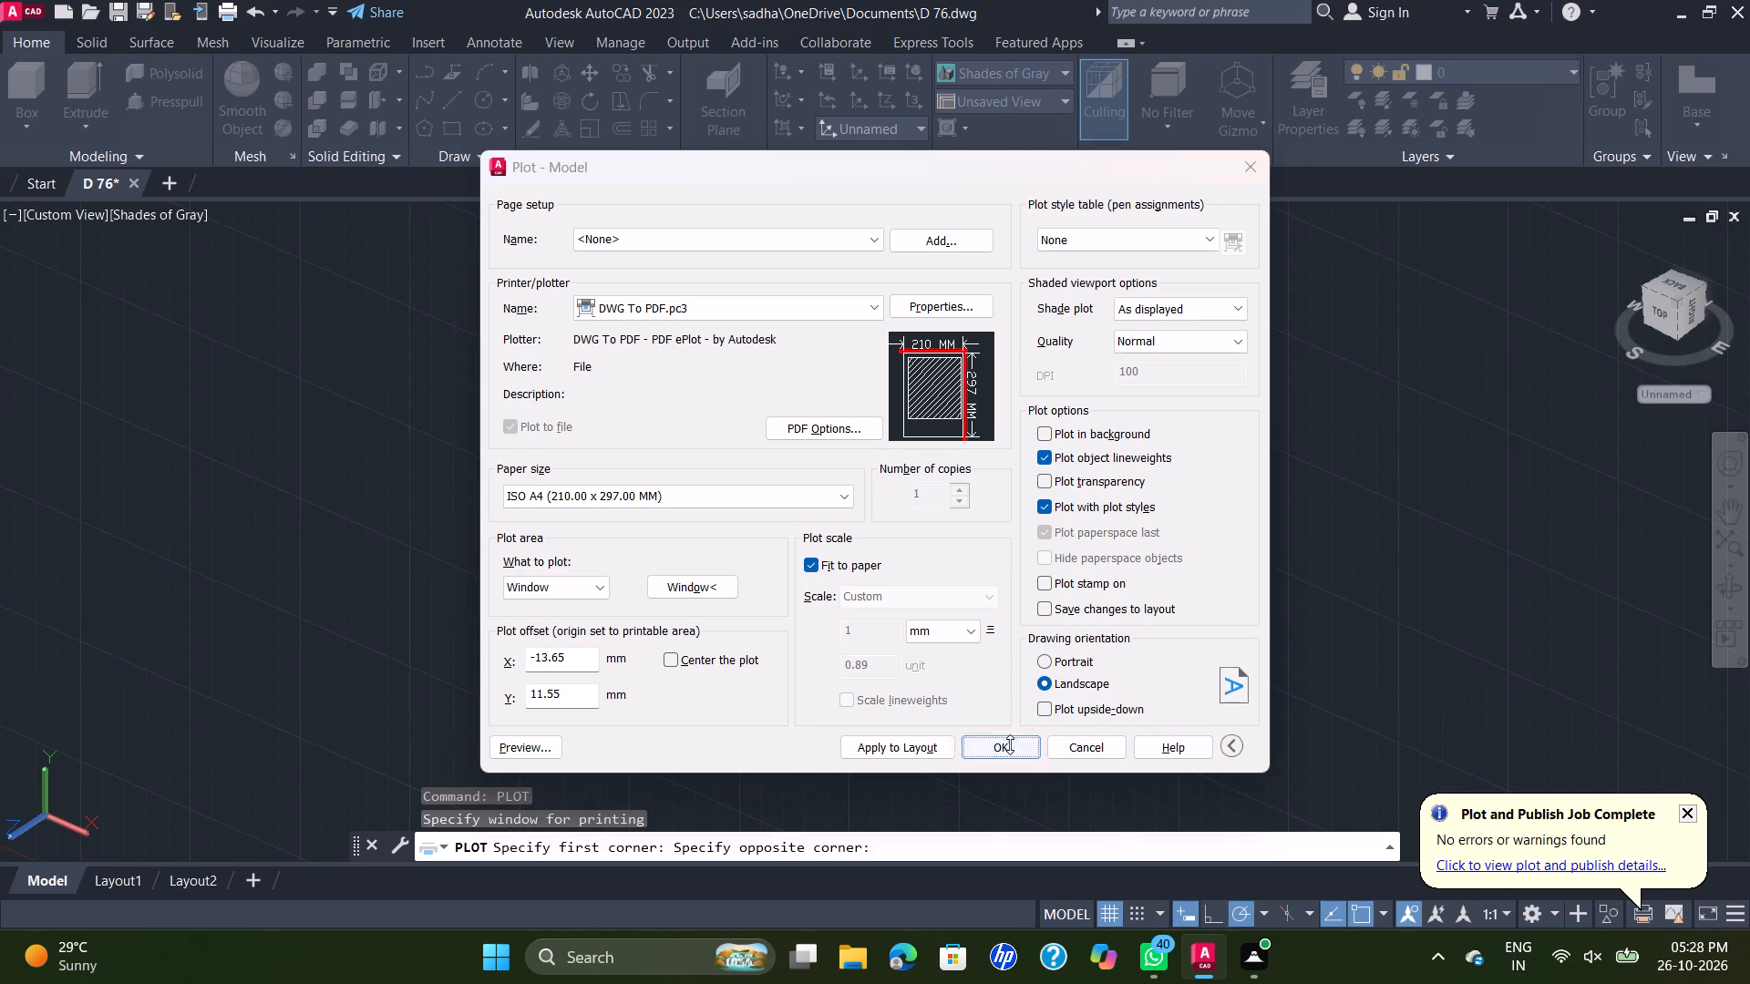
click(1210, 683)
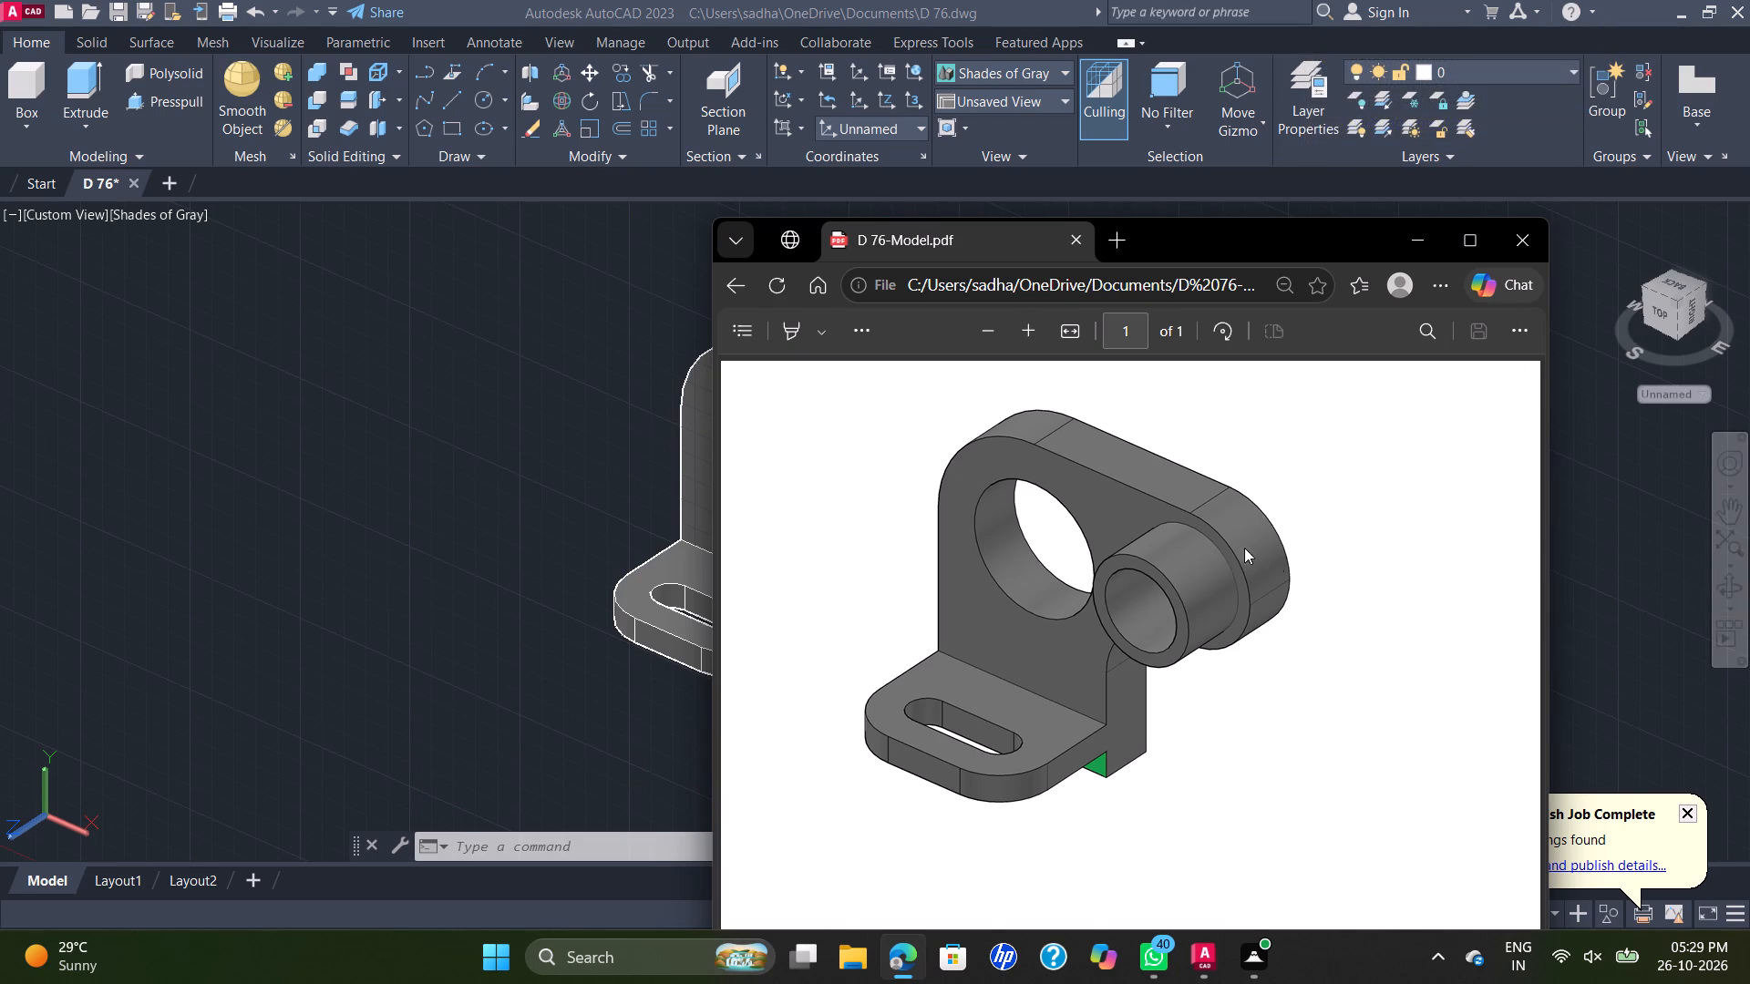
click(1527, 237)
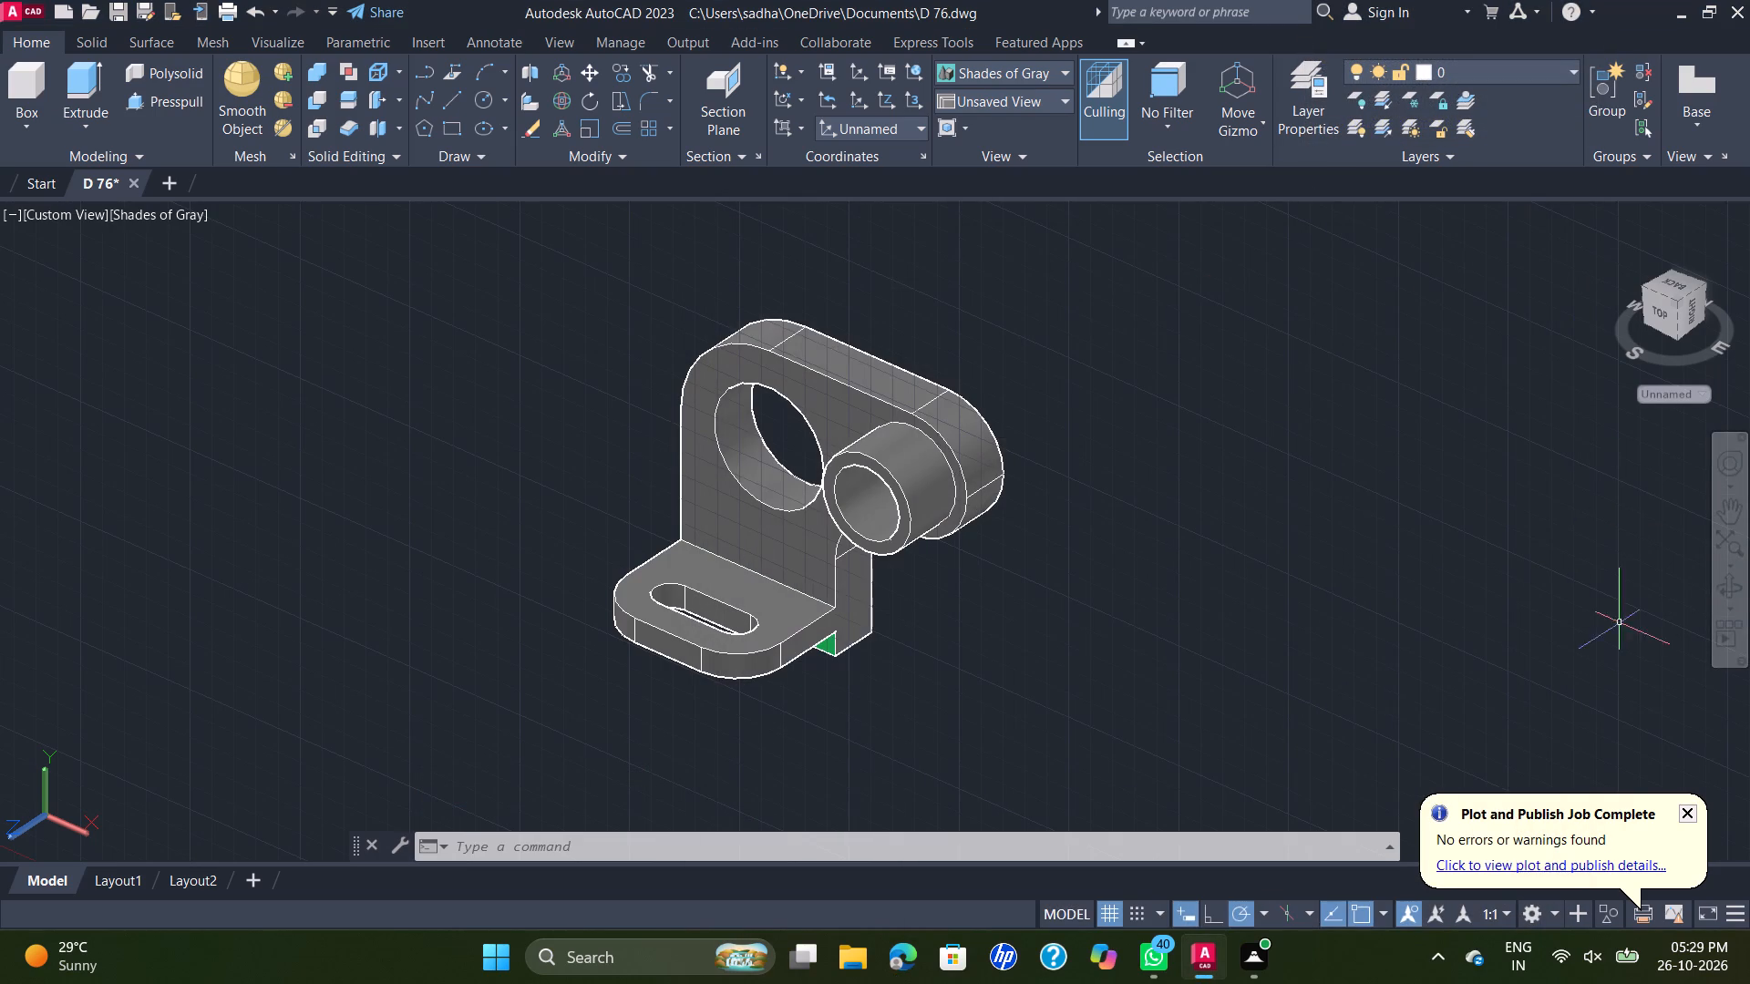